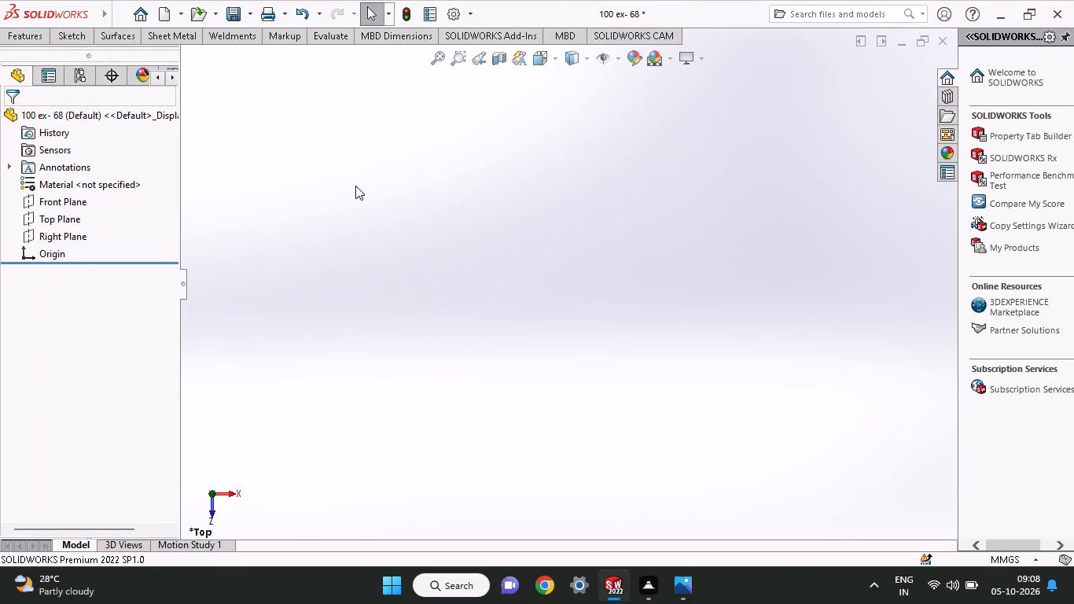
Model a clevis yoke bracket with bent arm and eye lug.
Sketch a circle centred on the origin on the Top Plane and set its diameter to 30 mm.
click(78, 30)
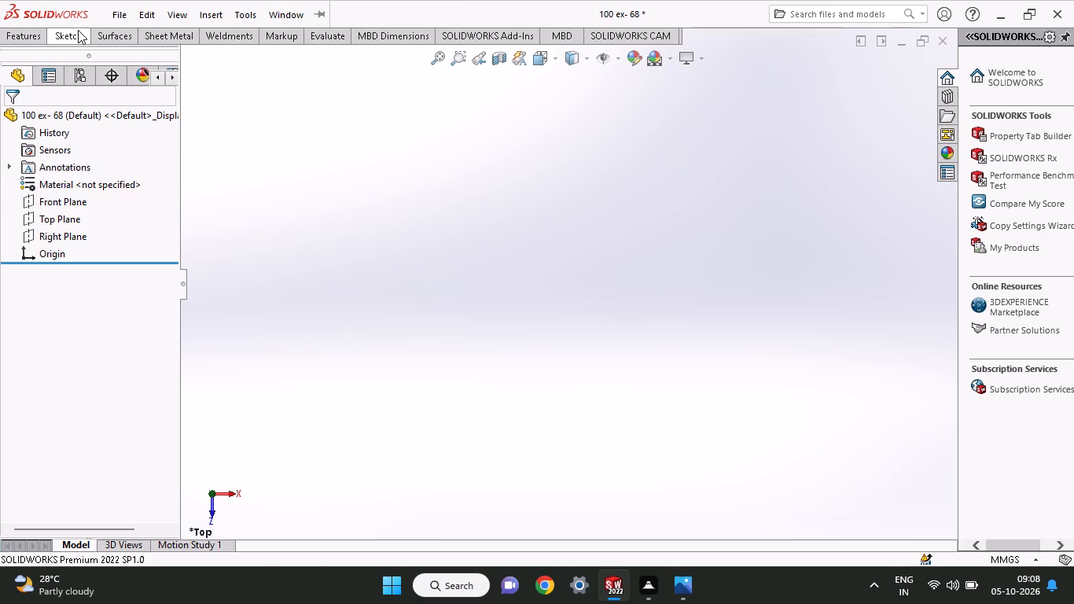
click(99, 93)
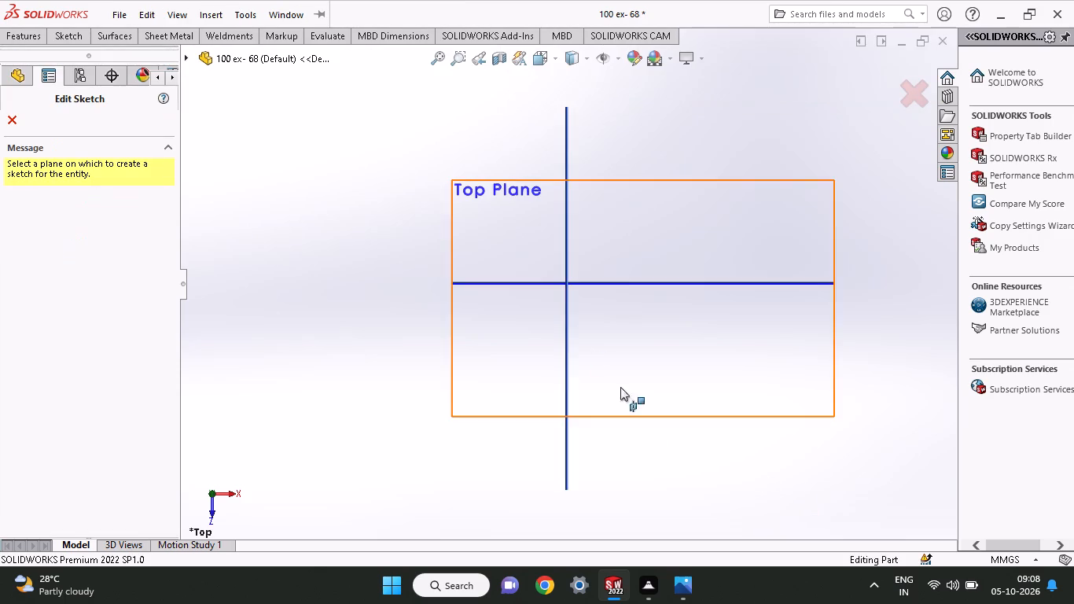
click(497, 249)
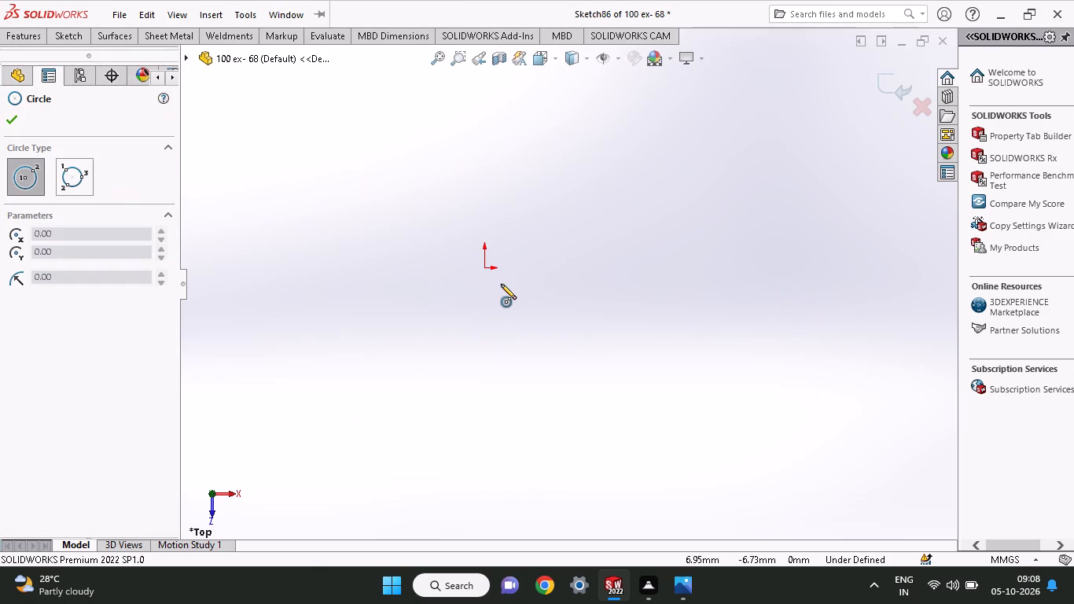
click(488, 271)
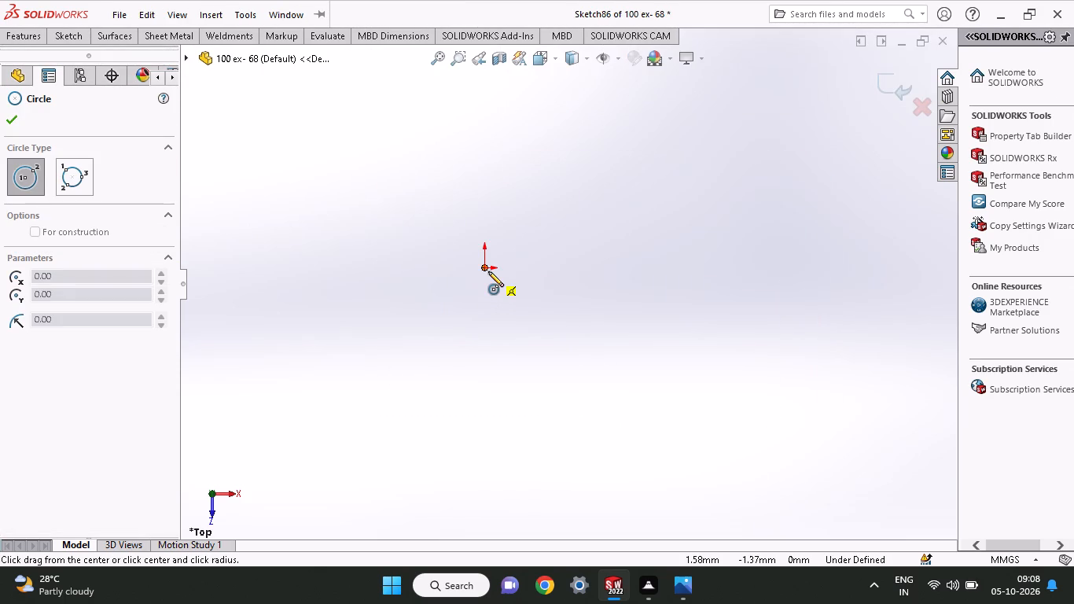
click(519, 313)
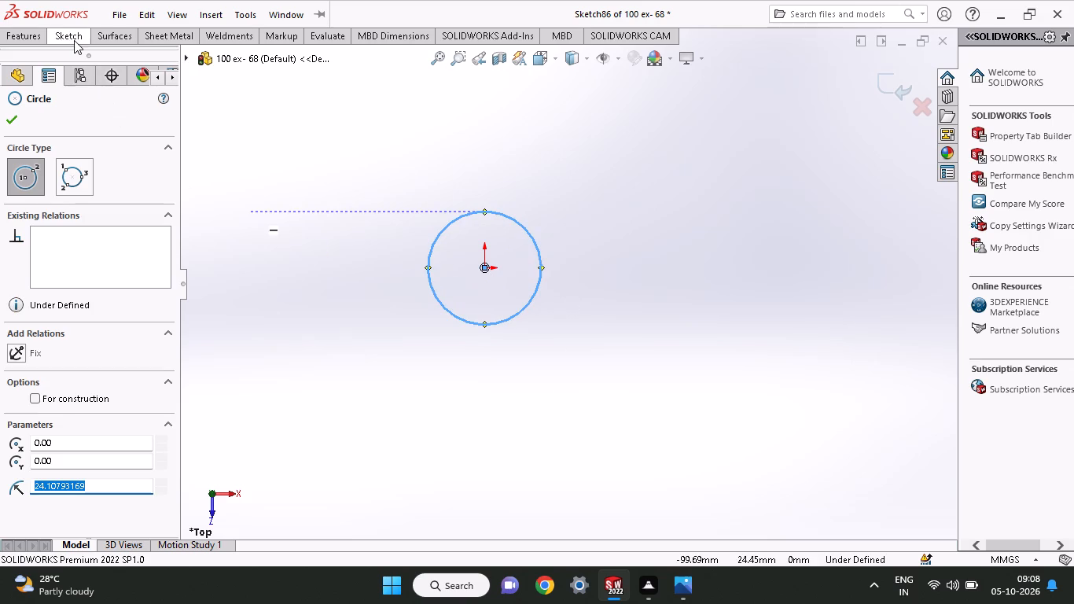
click(74, 40)
click(71, 65)
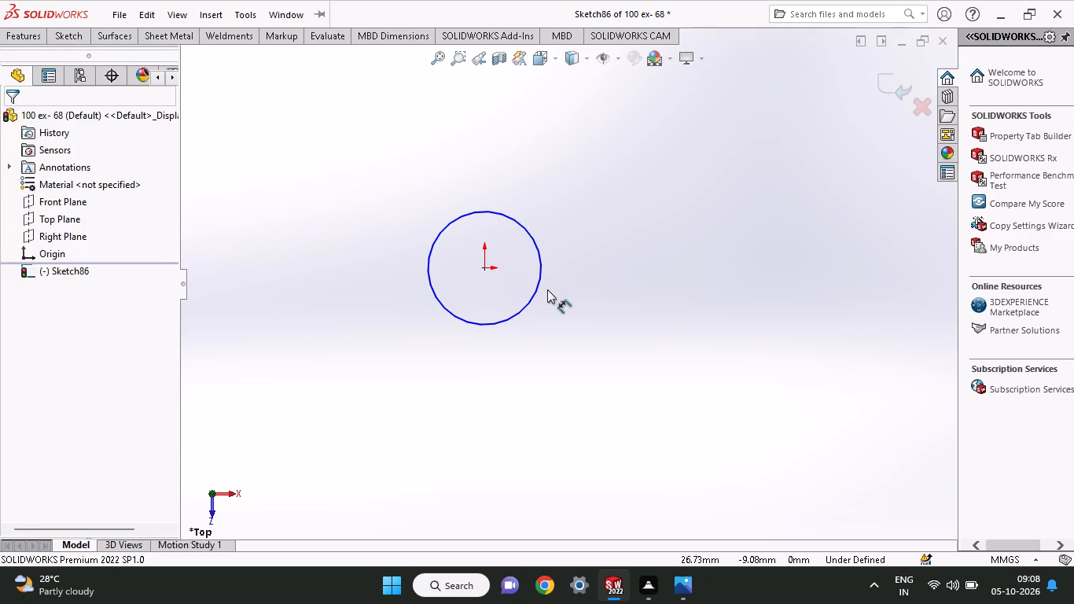
click(535, 293)
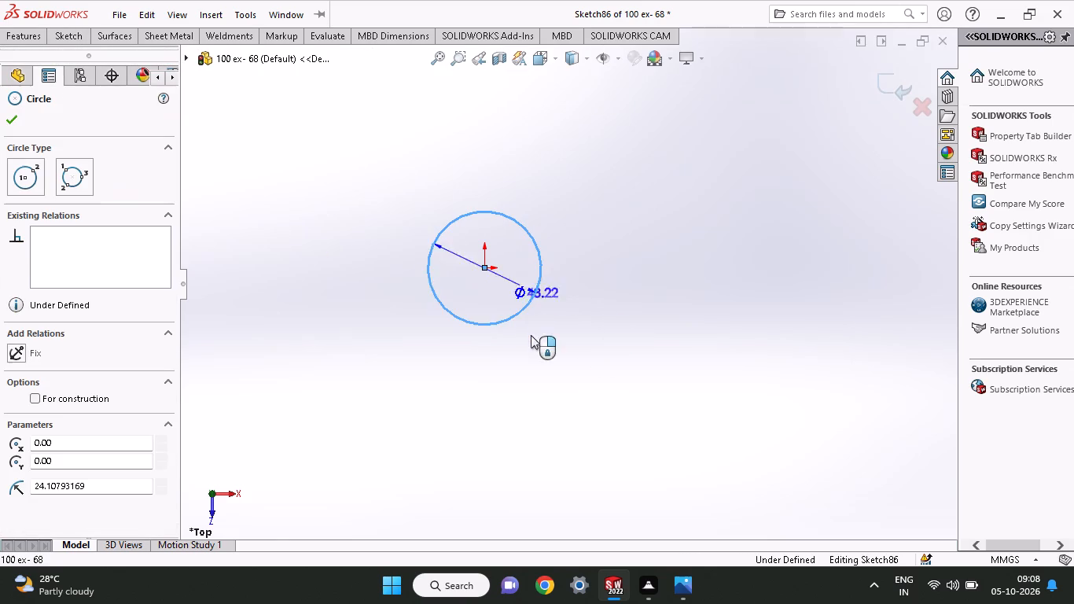
click(545, 398)
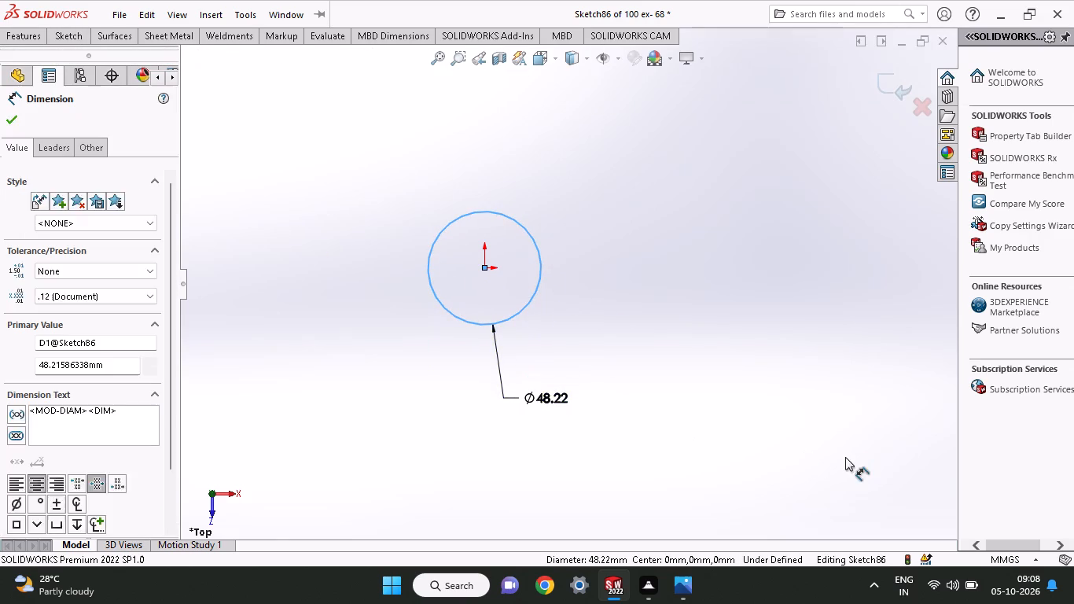
text(30)
key(Return)
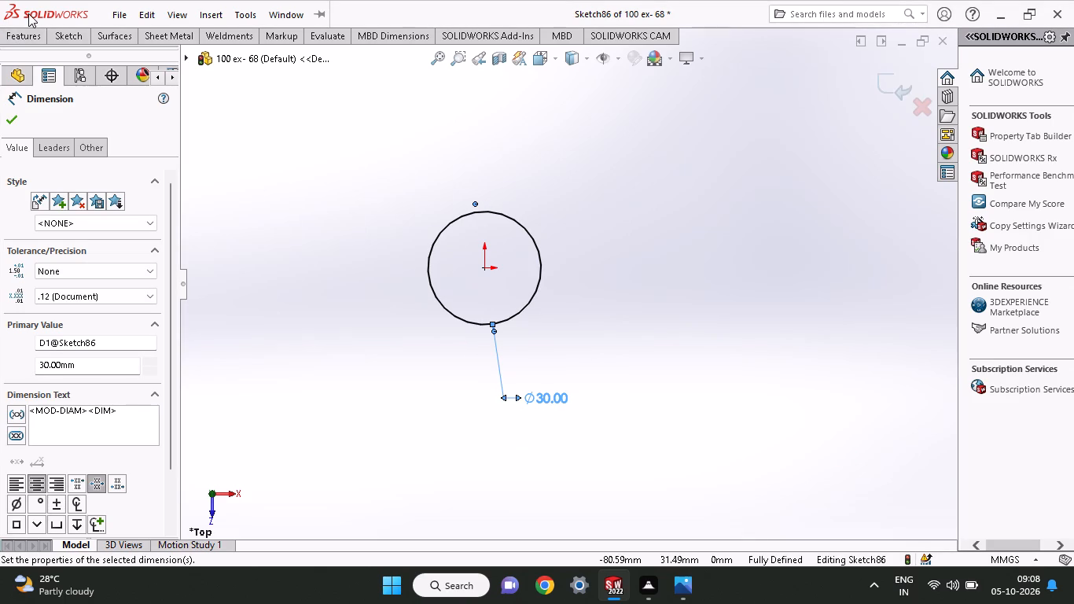
Add a larger concentric circle centred on the origin and set its diameter to 60 mm.
click(66, 33)
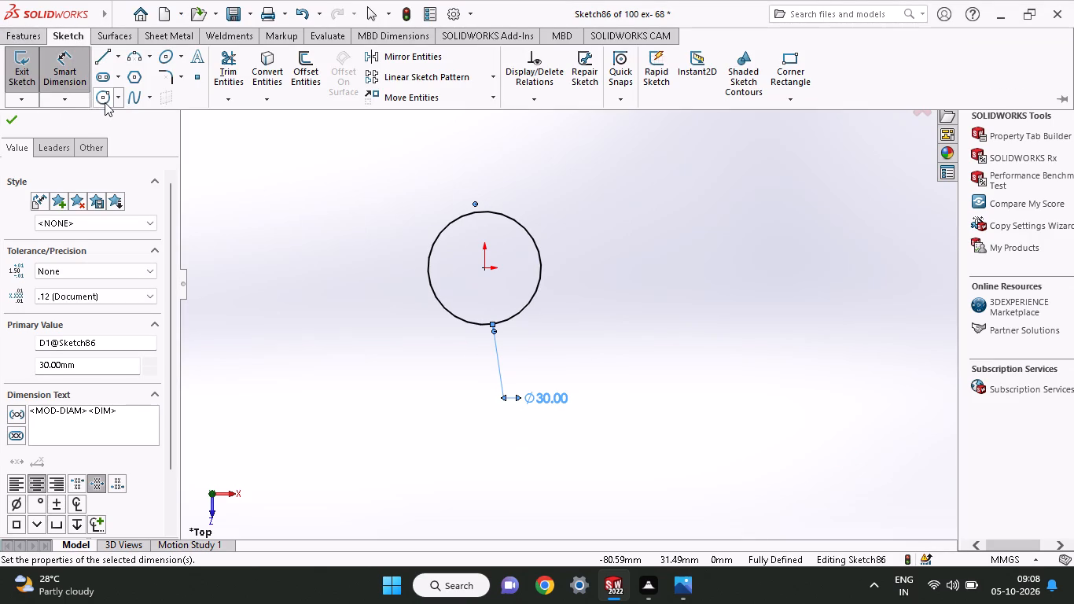
drag(105, 102, 97, 101)
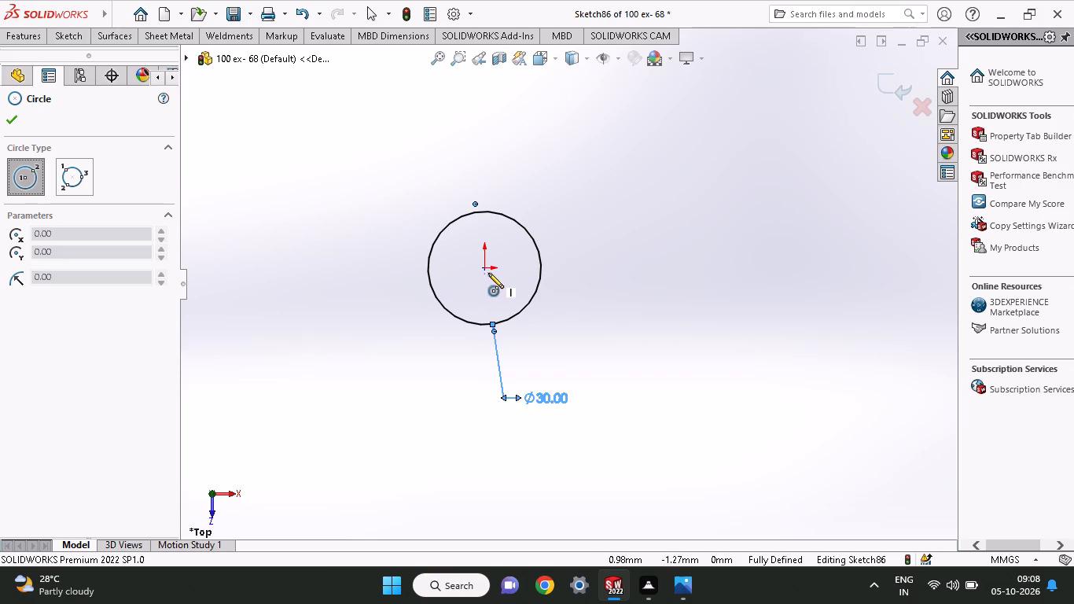
click(485, 270)
click(557, 322)
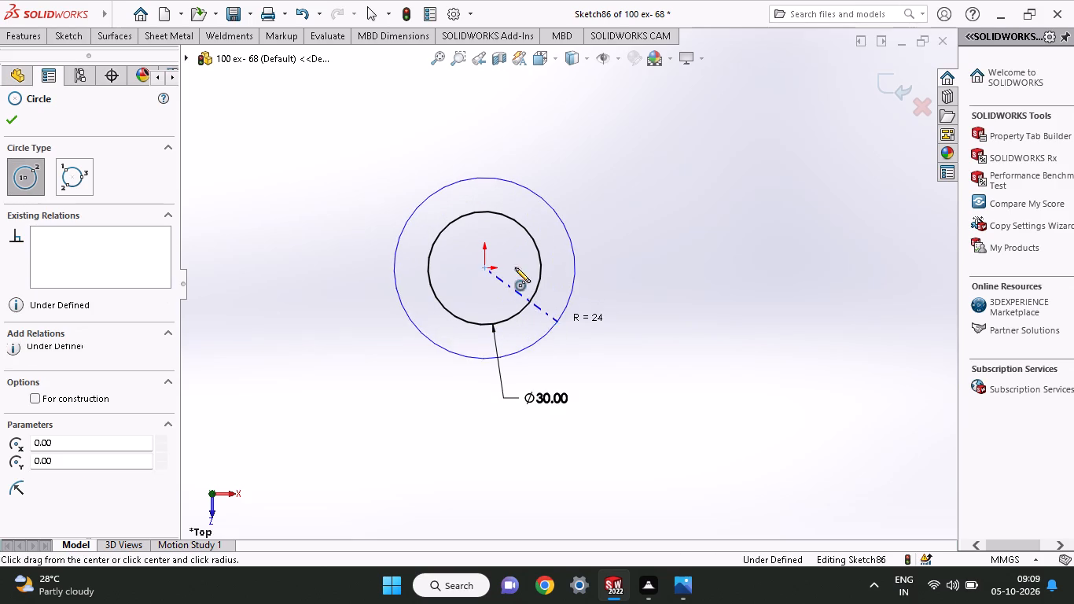
click(73, 31)
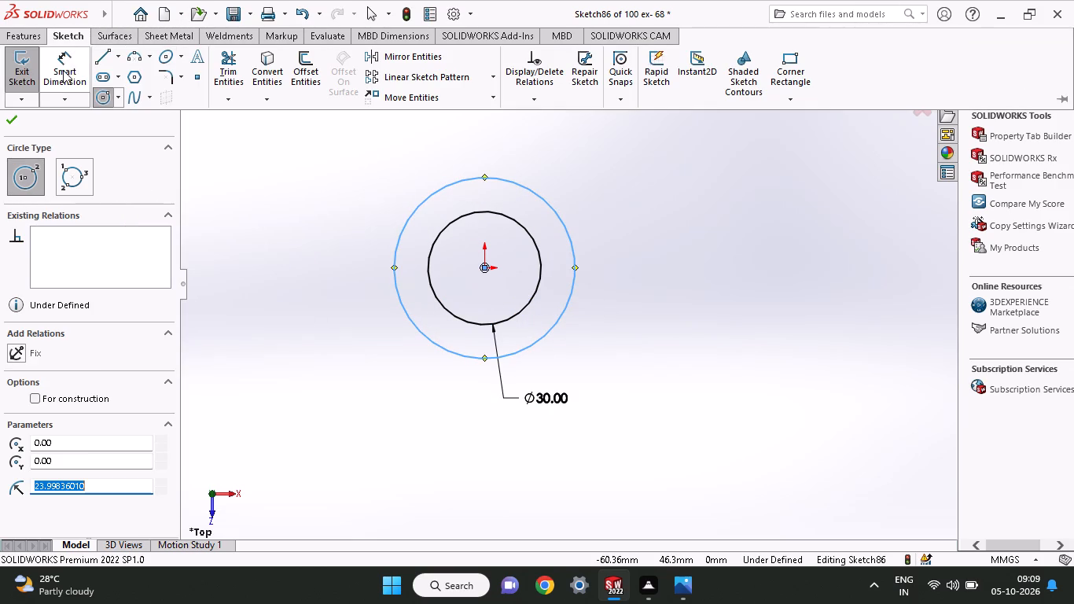
click(63, 70)
click(574, 243)
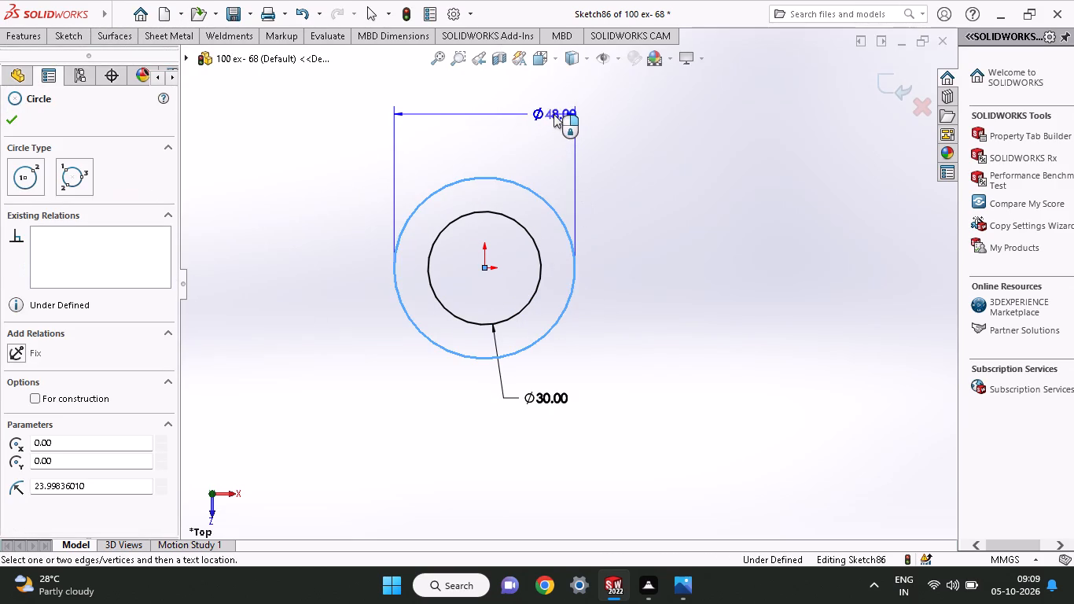
click(556, 118)
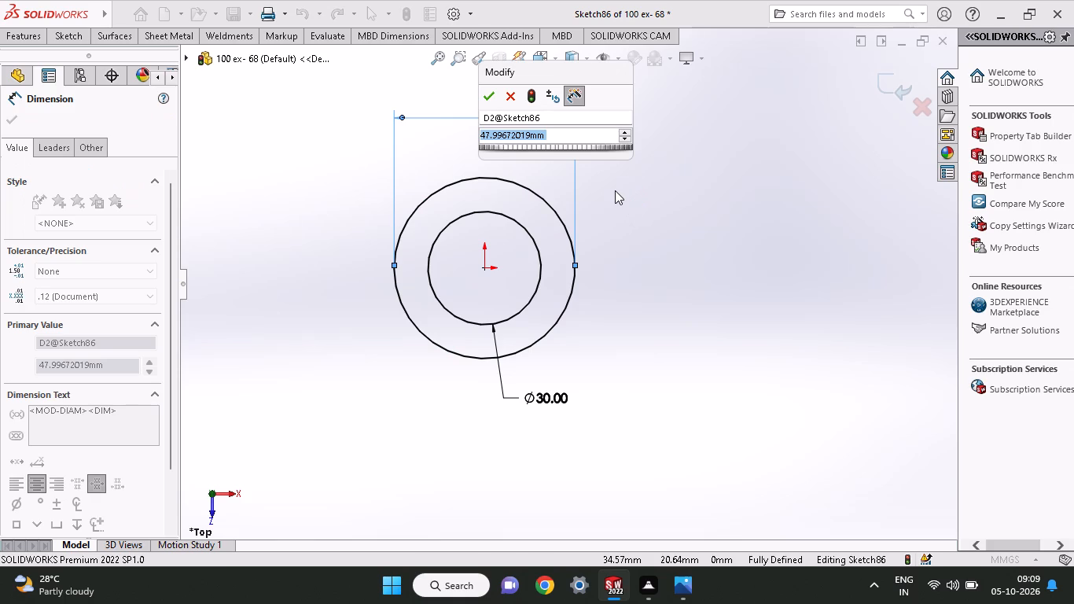
text(60)
key(Return)
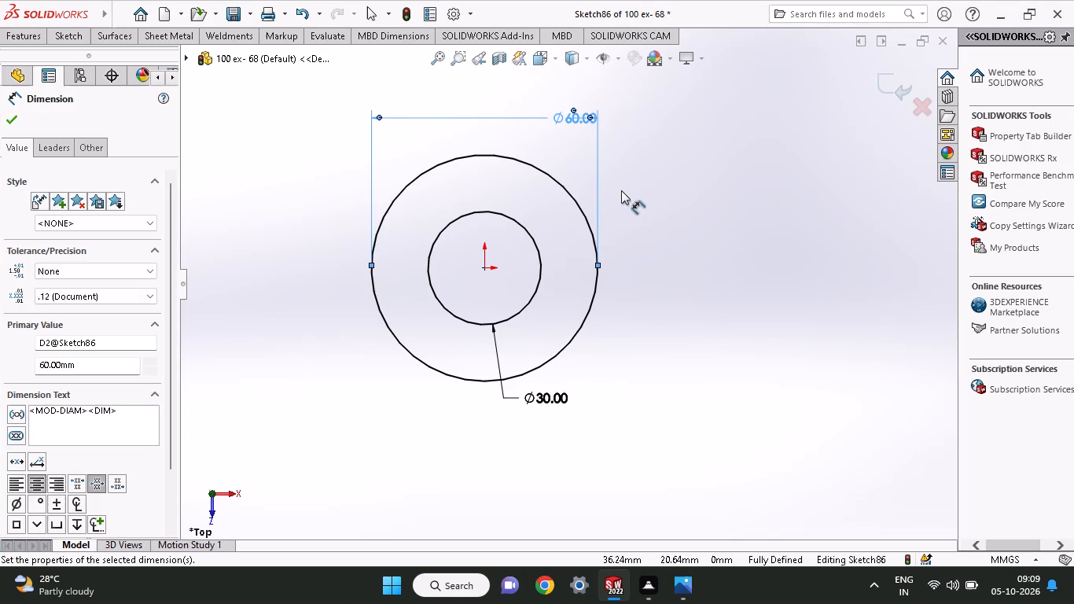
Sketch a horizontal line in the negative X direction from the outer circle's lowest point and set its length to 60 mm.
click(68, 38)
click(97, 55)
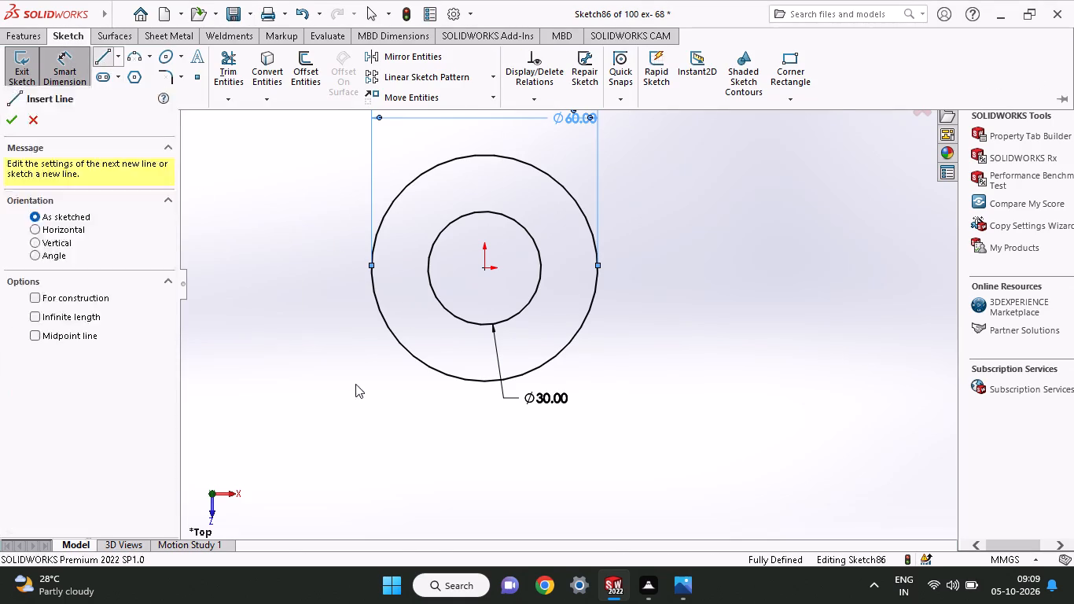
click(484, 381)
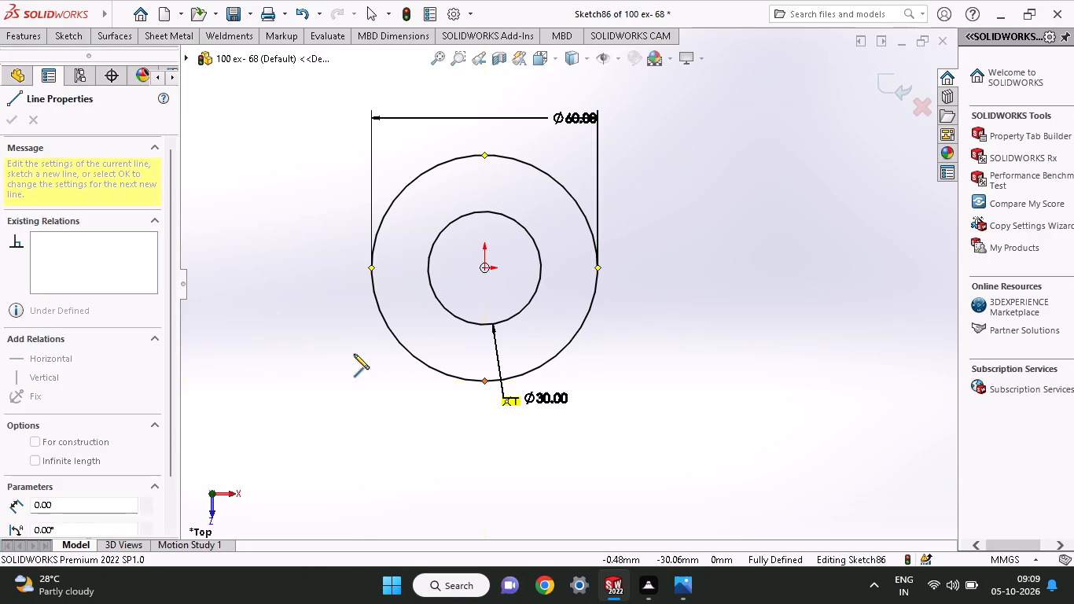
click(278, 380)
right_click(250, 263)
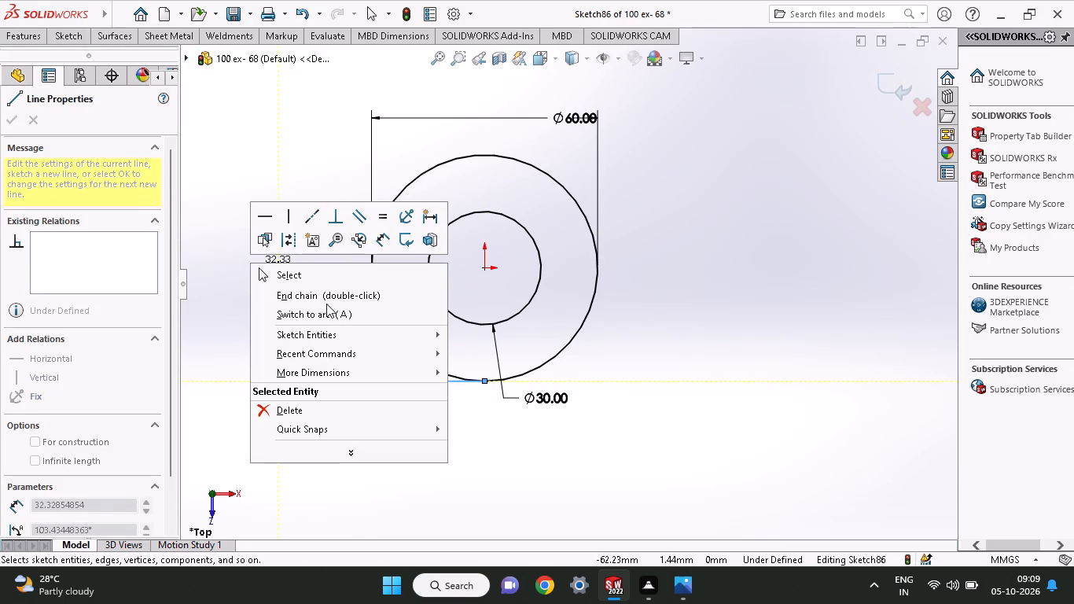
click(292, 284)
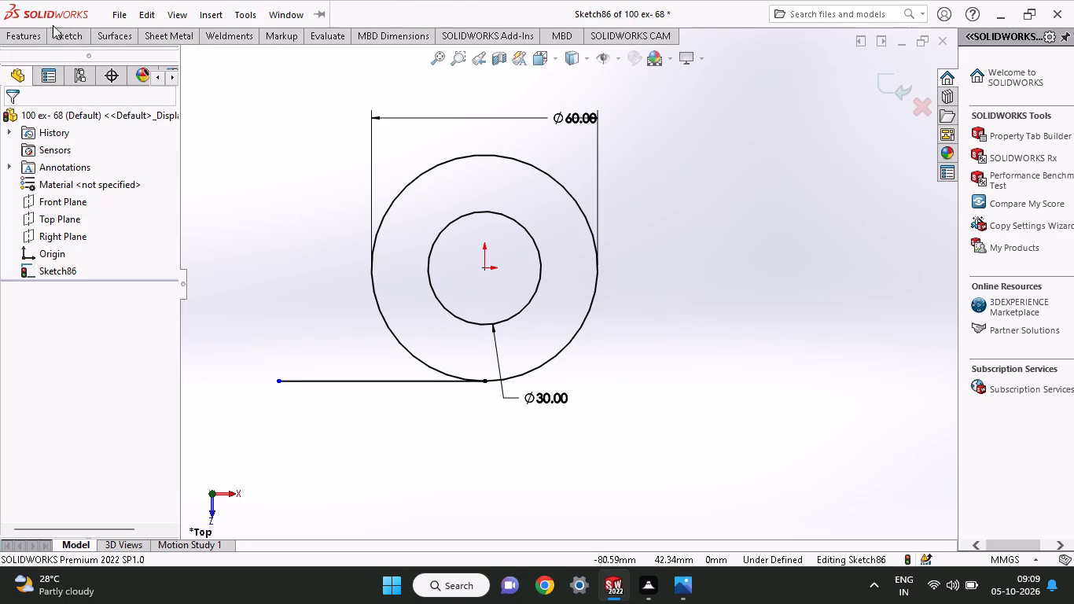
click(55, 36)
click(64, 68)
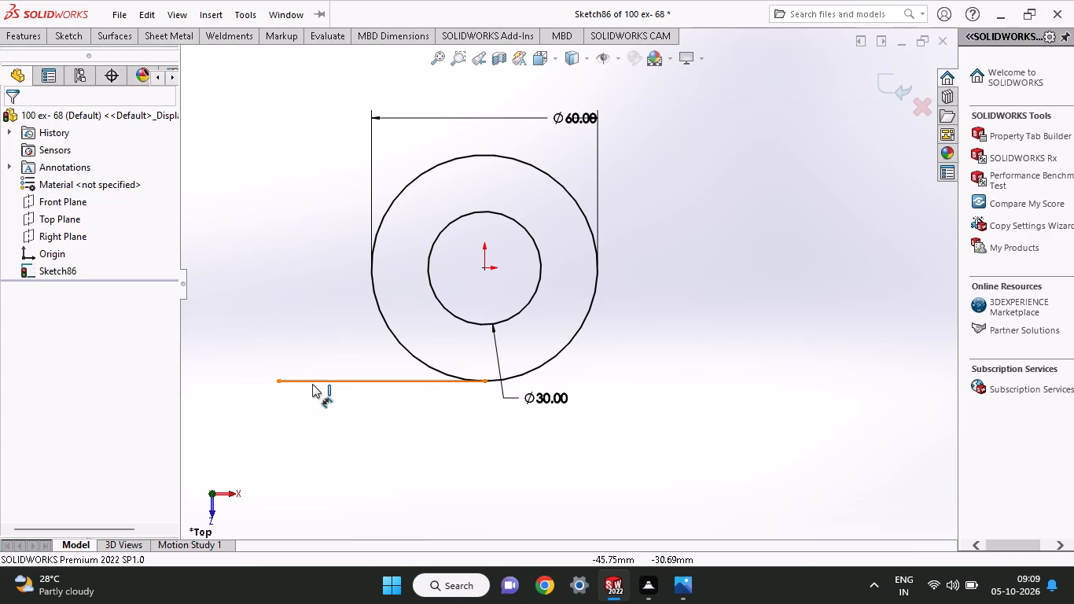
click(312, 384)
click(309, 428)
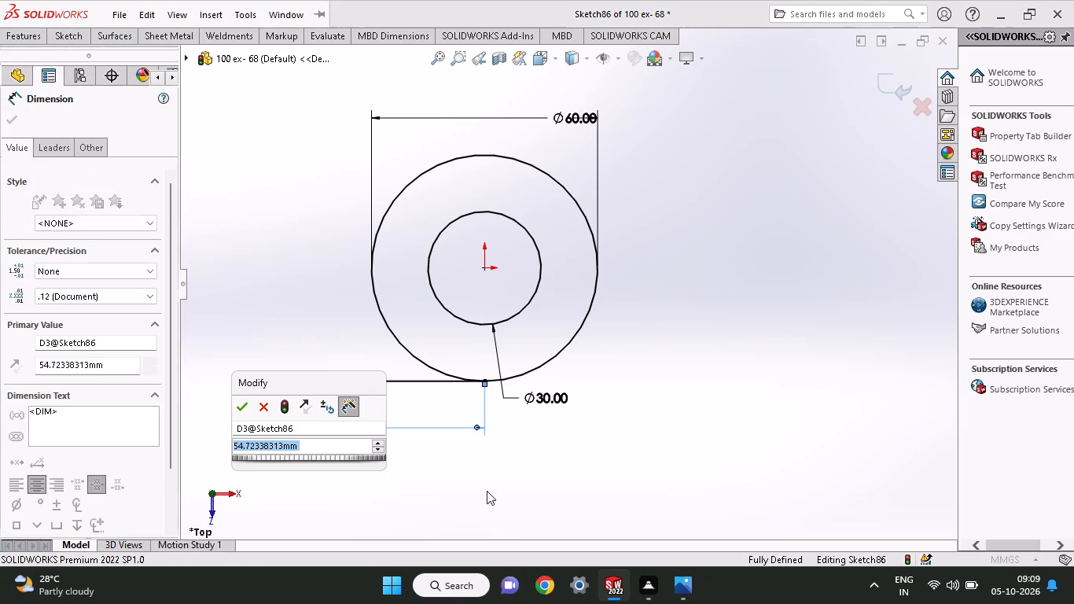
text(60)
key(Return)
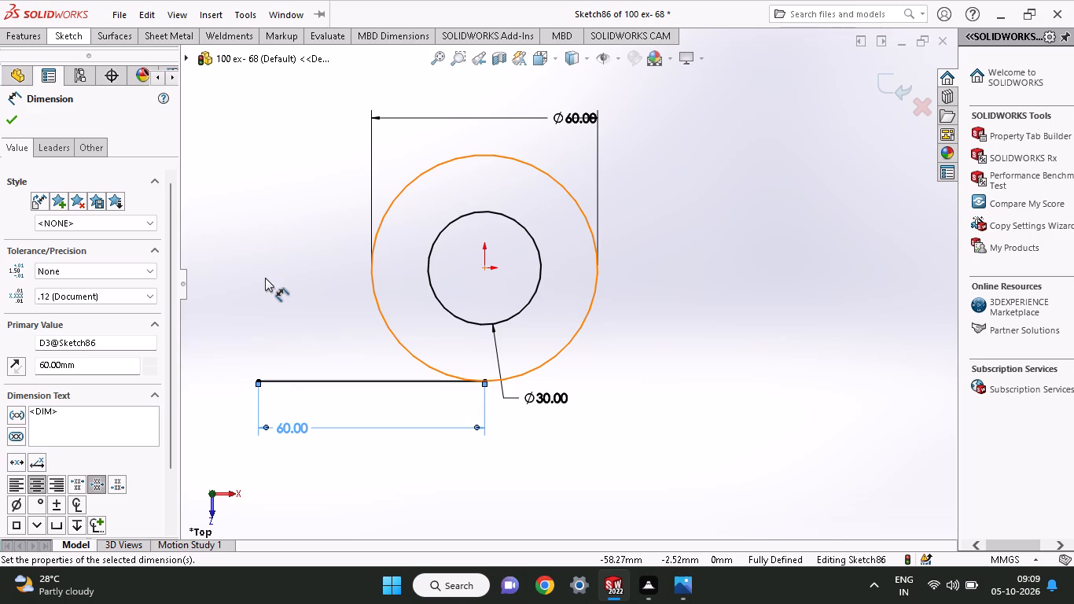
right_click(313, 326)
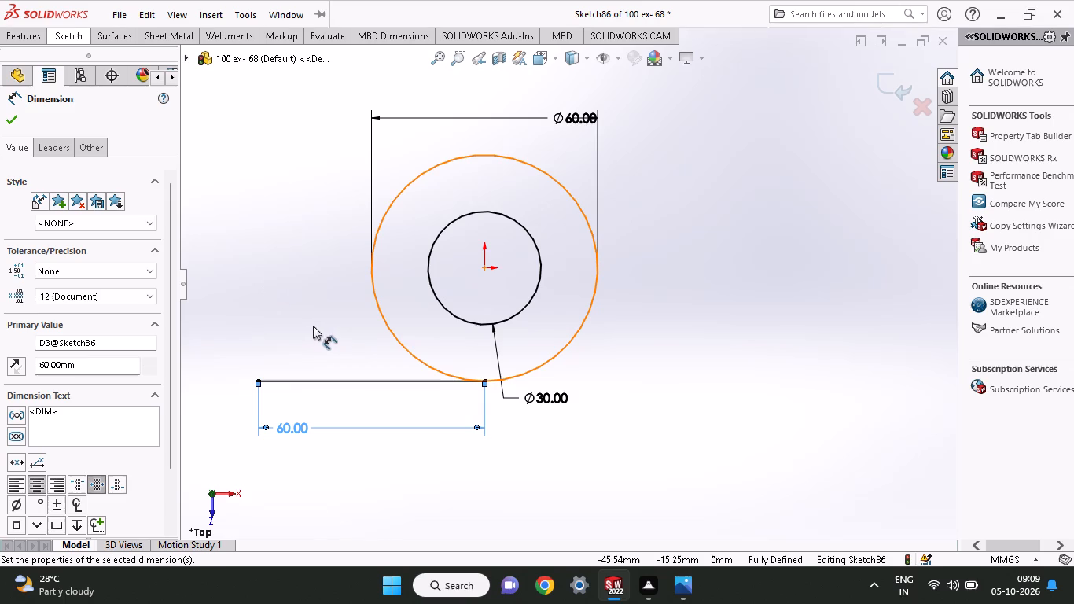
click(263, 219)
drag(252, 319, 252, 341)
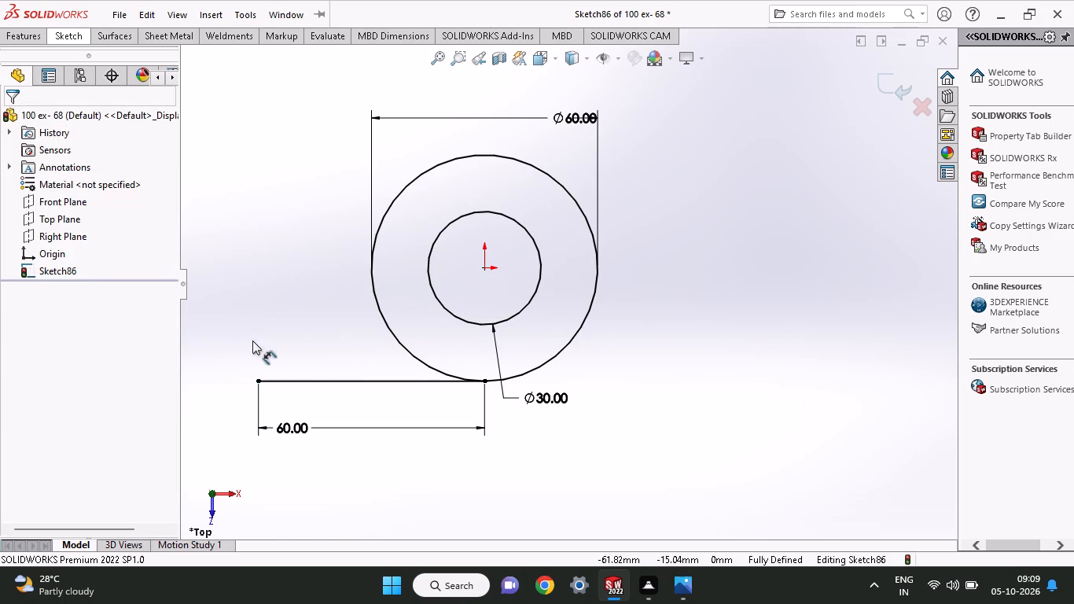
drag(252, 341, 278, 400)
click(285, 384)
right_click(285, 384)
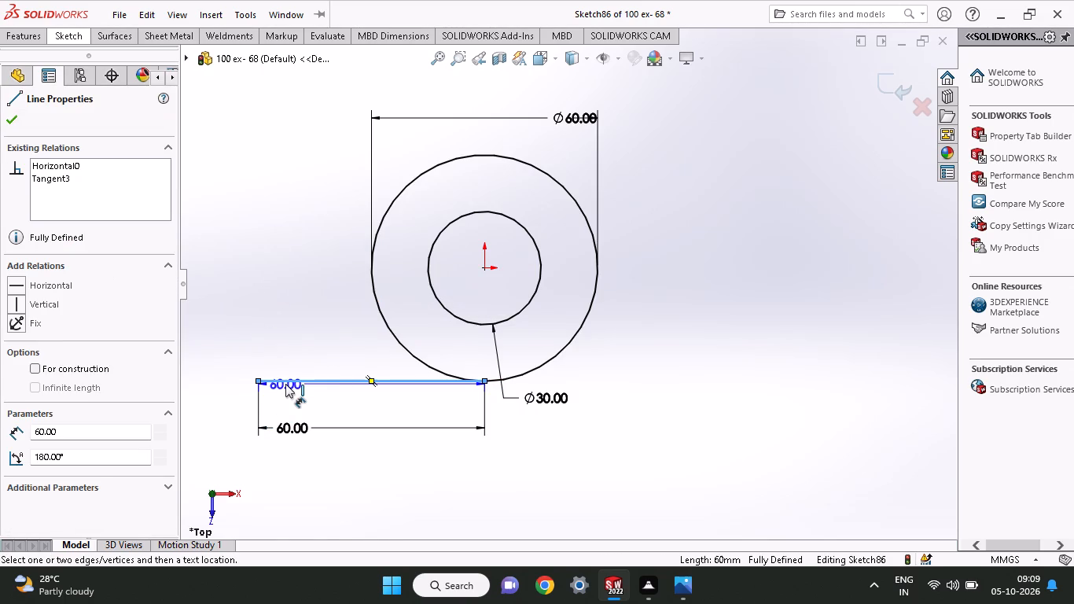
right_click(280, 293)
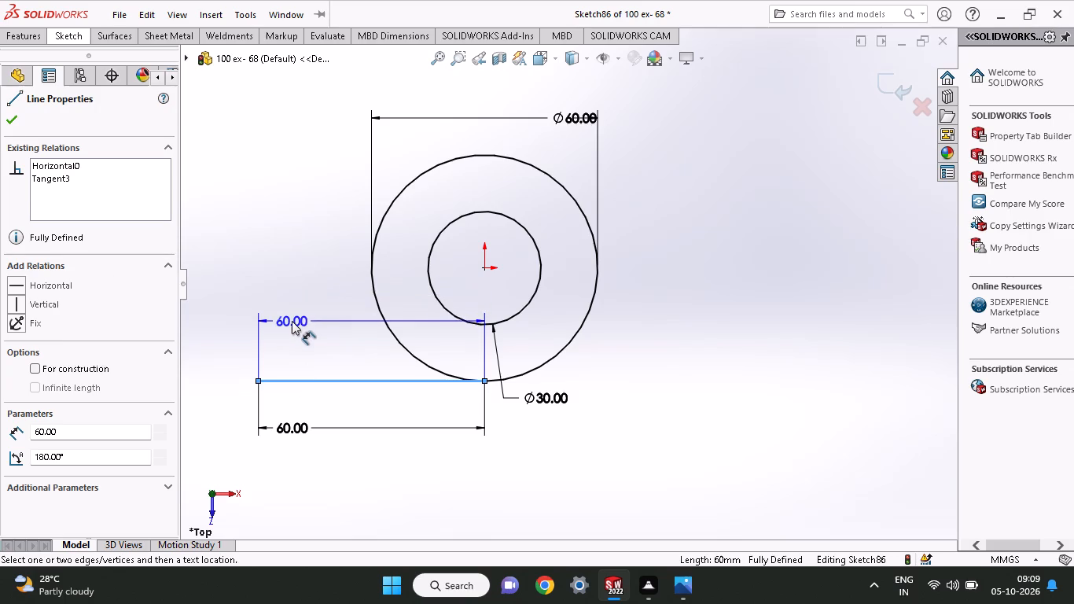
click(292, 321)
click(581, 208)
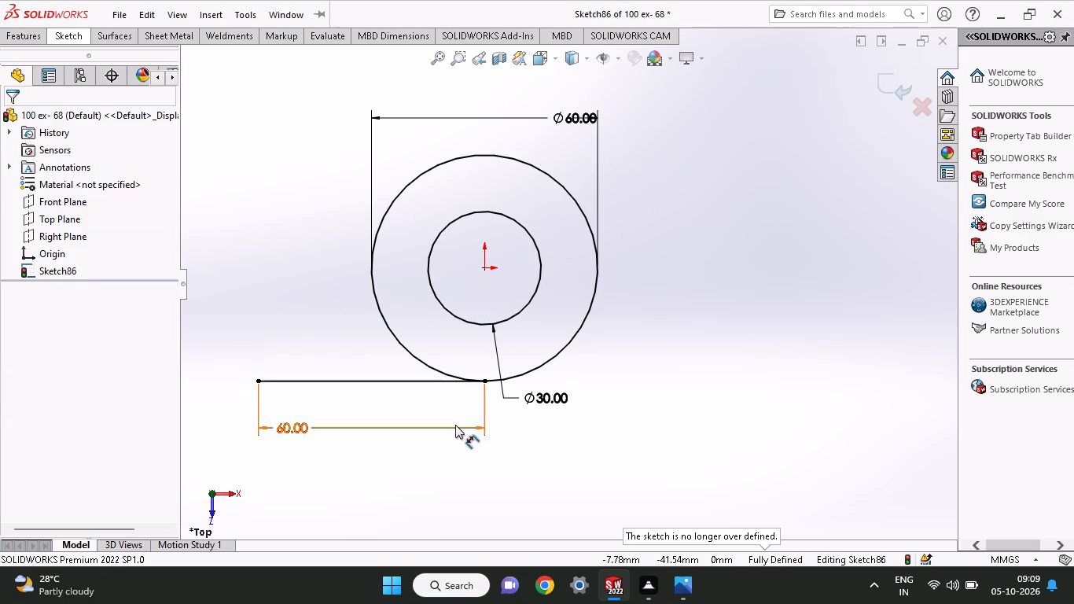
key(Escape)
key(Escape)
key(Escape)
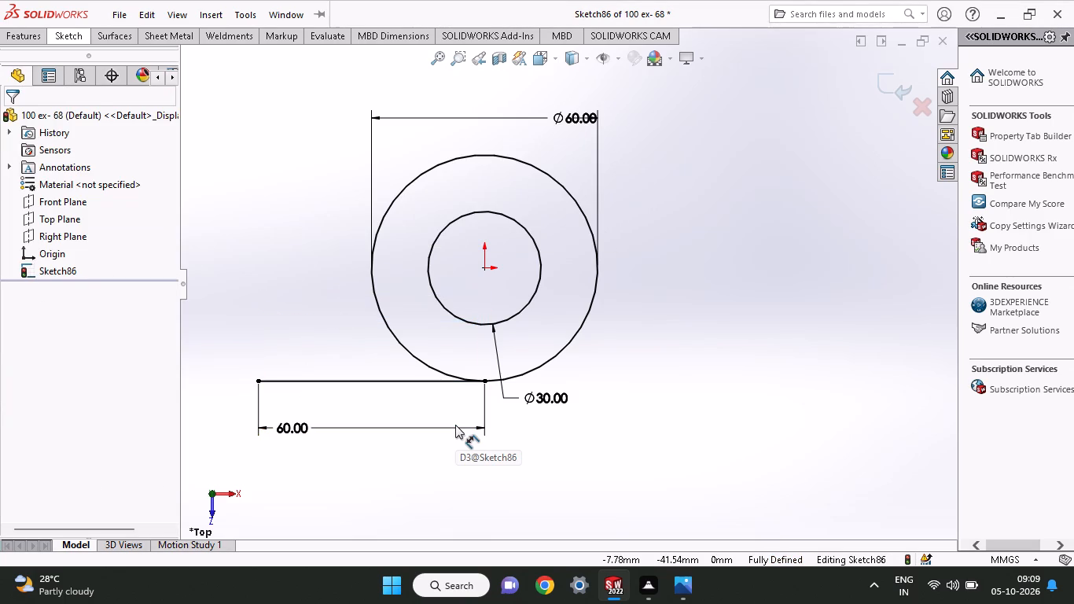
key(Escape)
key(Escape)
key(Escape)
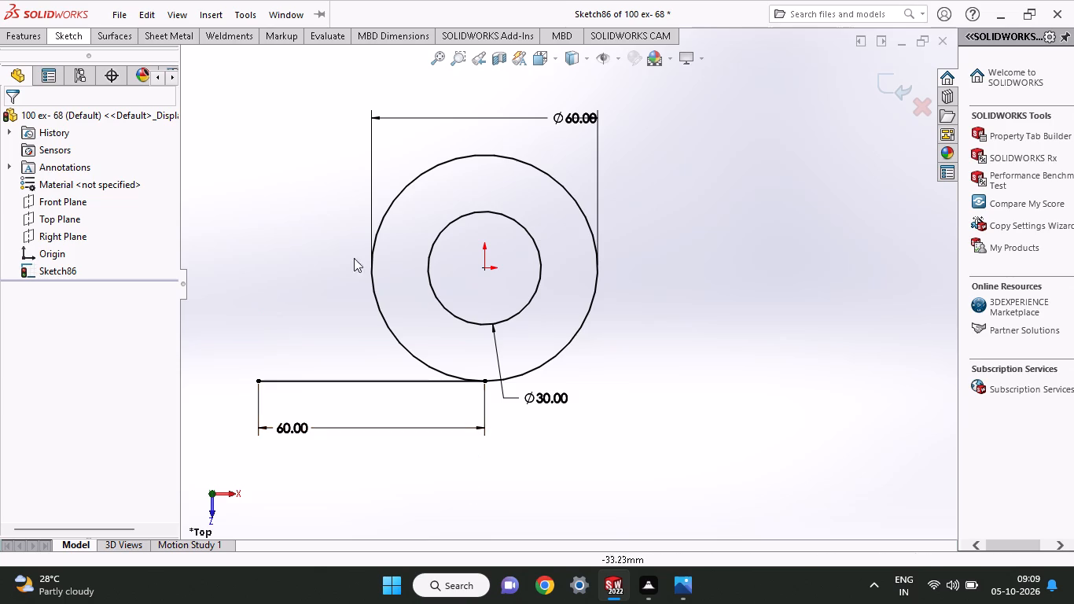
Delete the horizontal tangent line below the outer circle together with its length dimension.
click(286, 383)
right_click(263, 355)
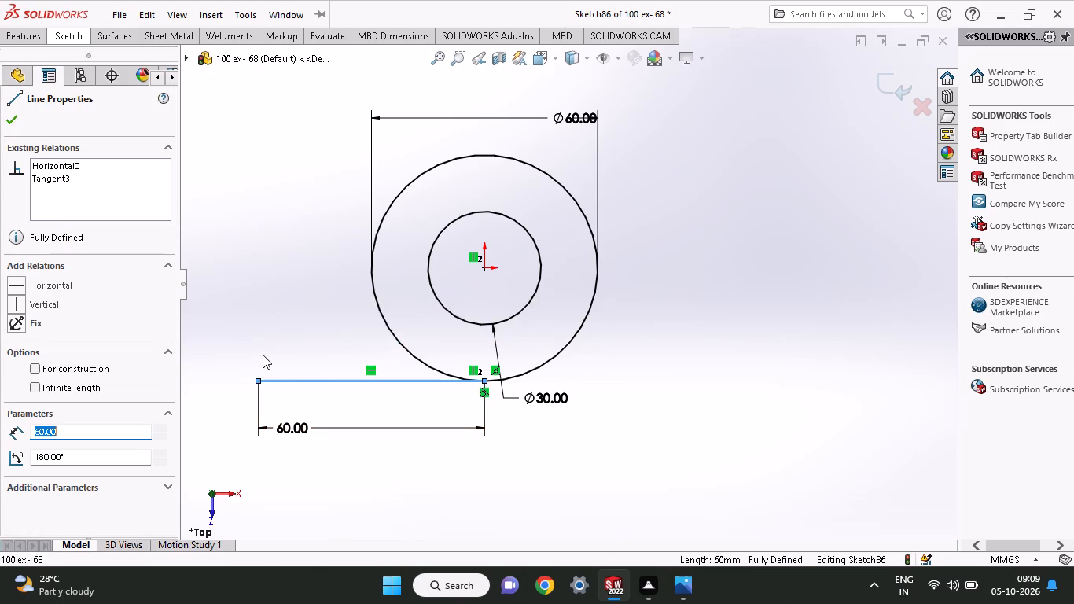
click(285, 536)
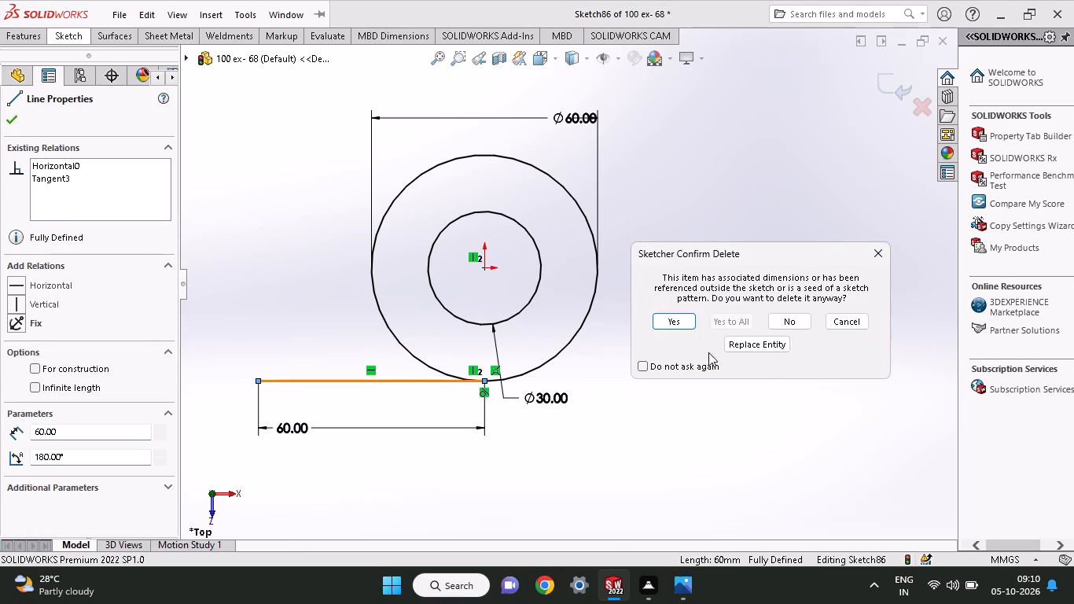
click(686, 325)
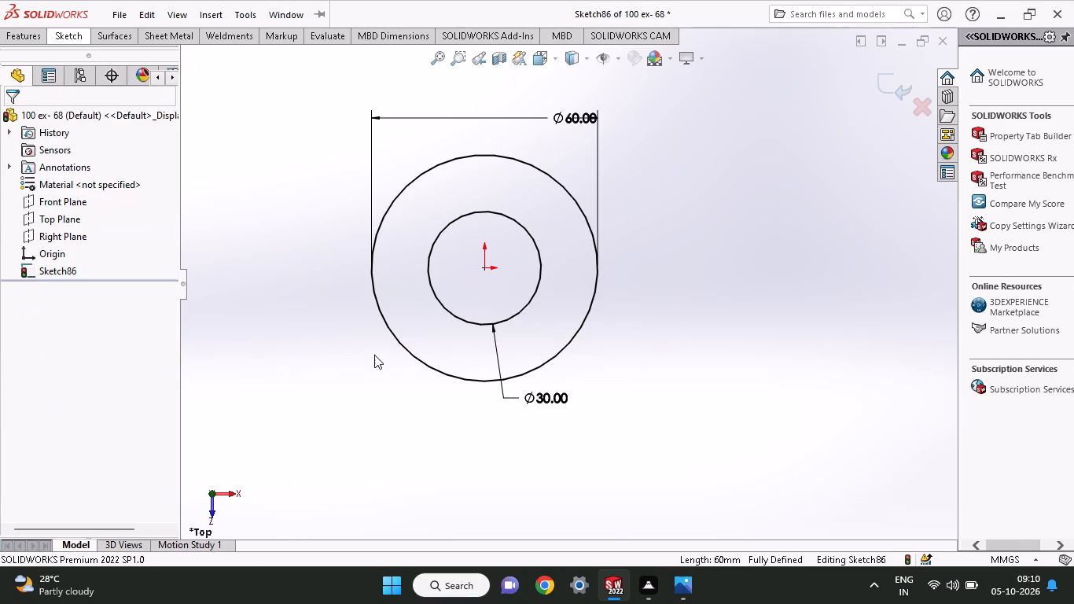
Delete both concentric circles centred on the origin together with their diameter dimensions, clearing the sketch.
drag(374, 355, 627, 131)
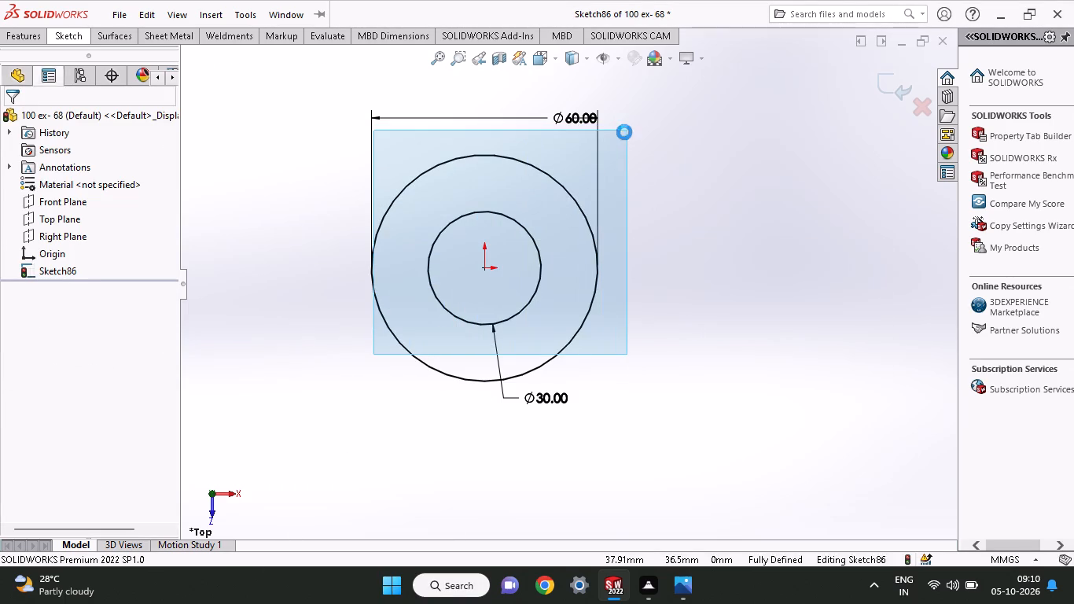
right_click(624, 132)
click(643, 355)
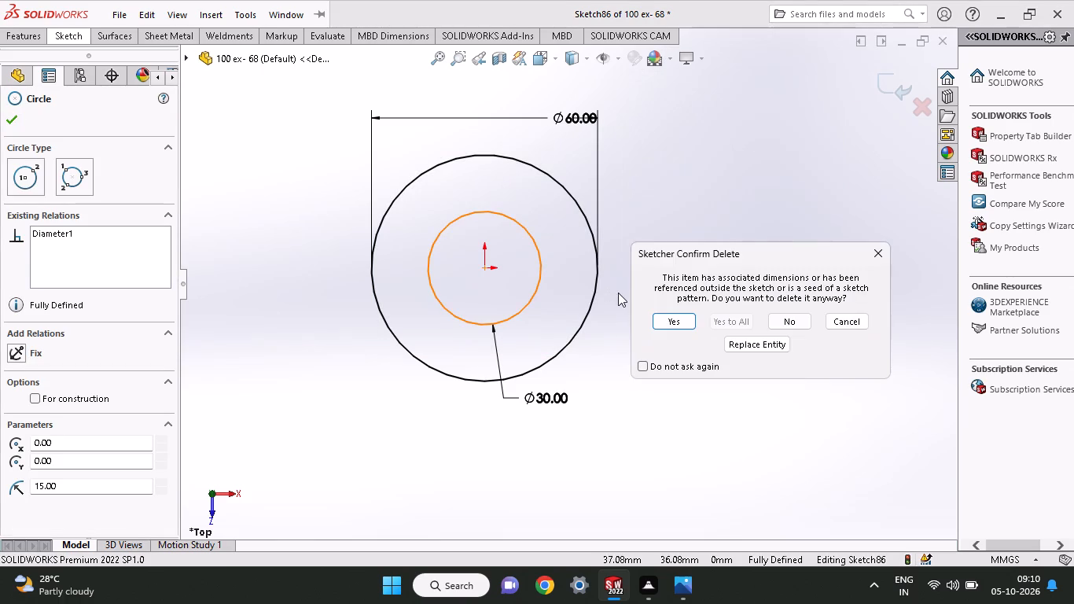
click(662, 323)
drag(649, 252, 300, 307)
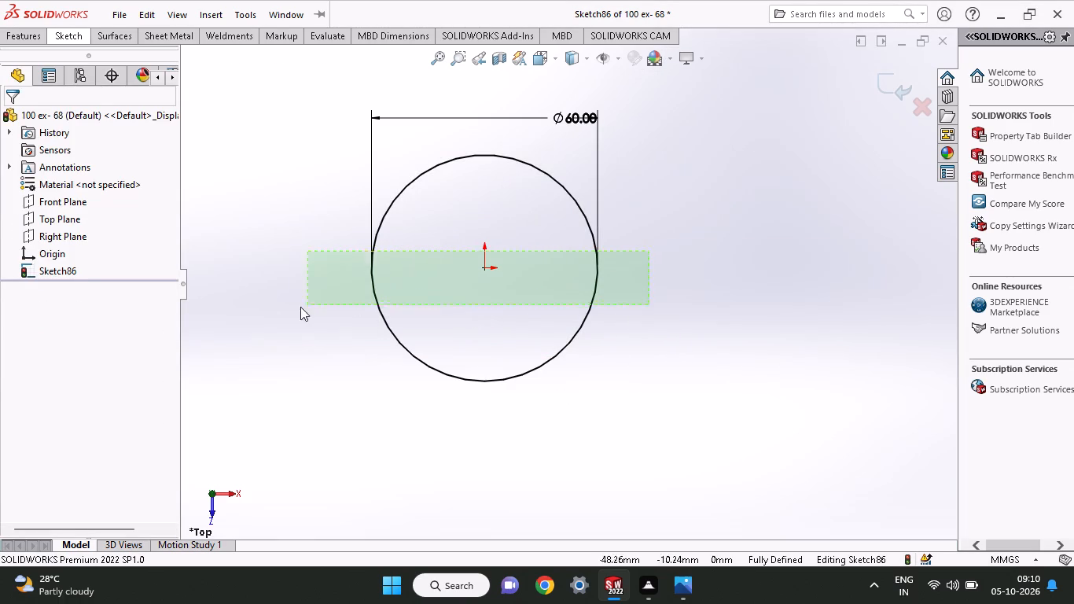
drag(300, 307, 203, 411)
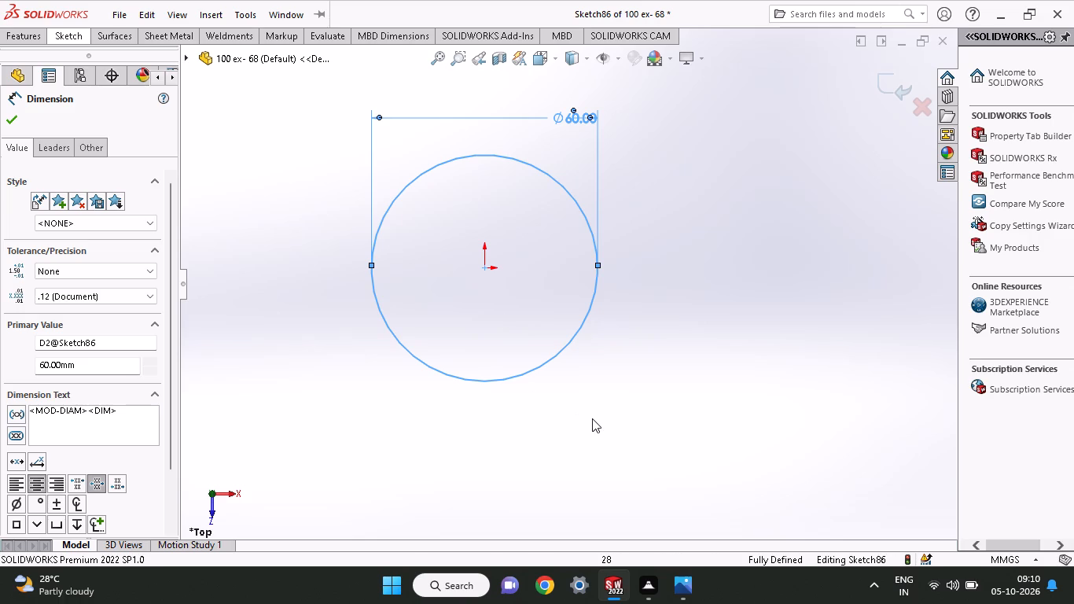
click(384, 315)
right_click(384, 315)
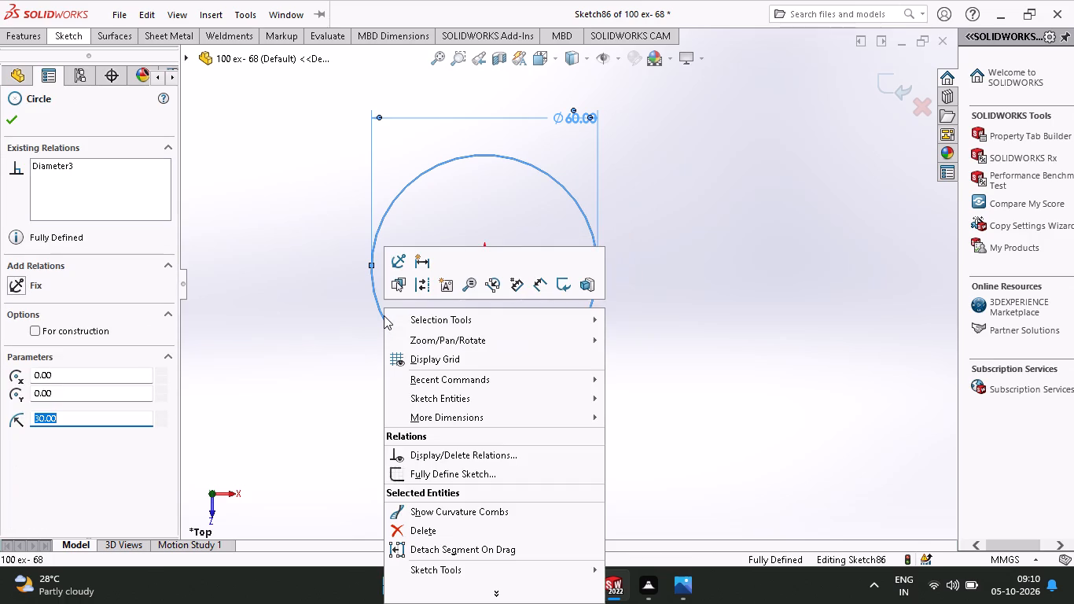
click(421, 532)
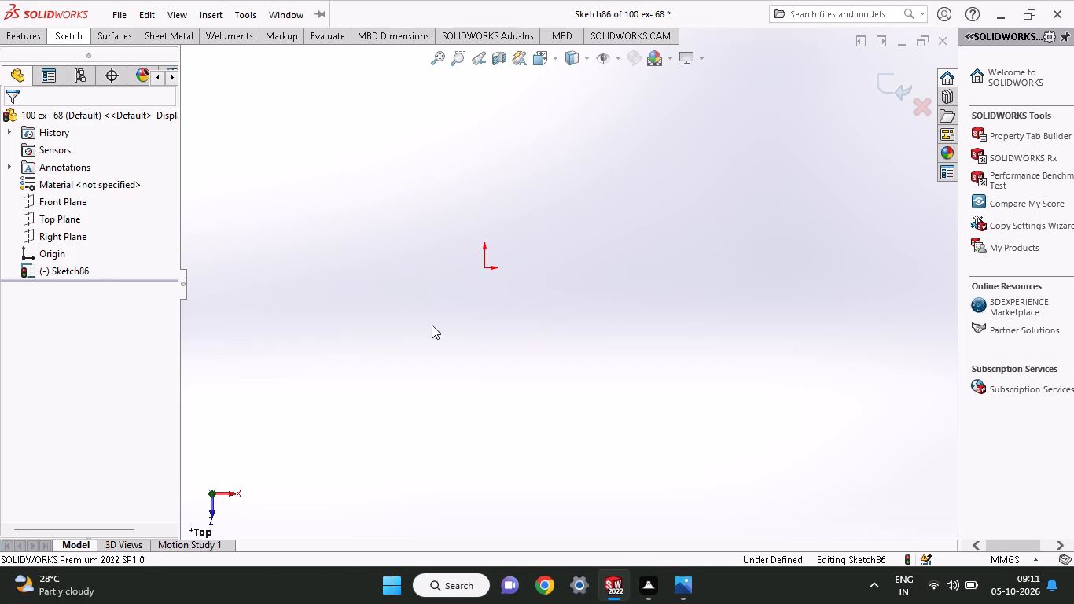
Sketch a single slanted line from the origin, running diagonally up in the positive X direction on the Top Plane.
click(68, 35)
click(99, 52)
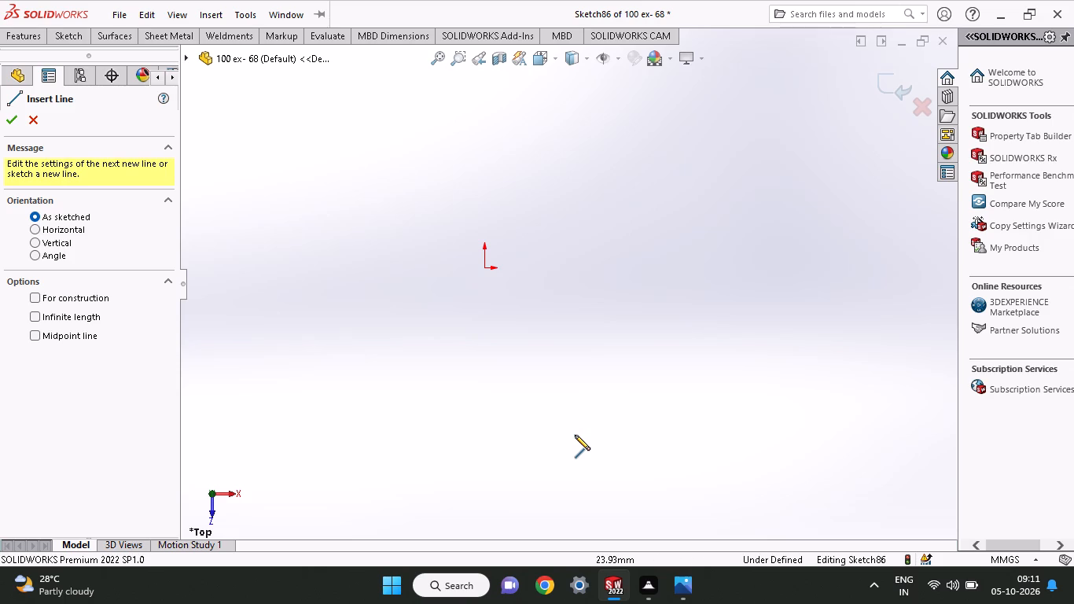
click(481, 269)
click(568, 191)
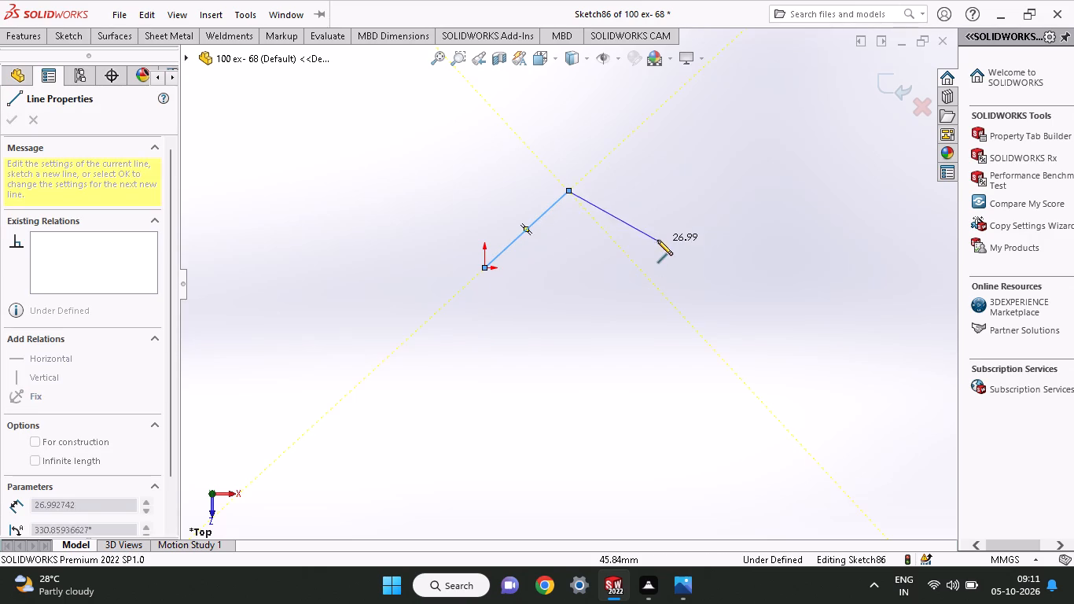
right_click(657, 240)
click(664, 254)
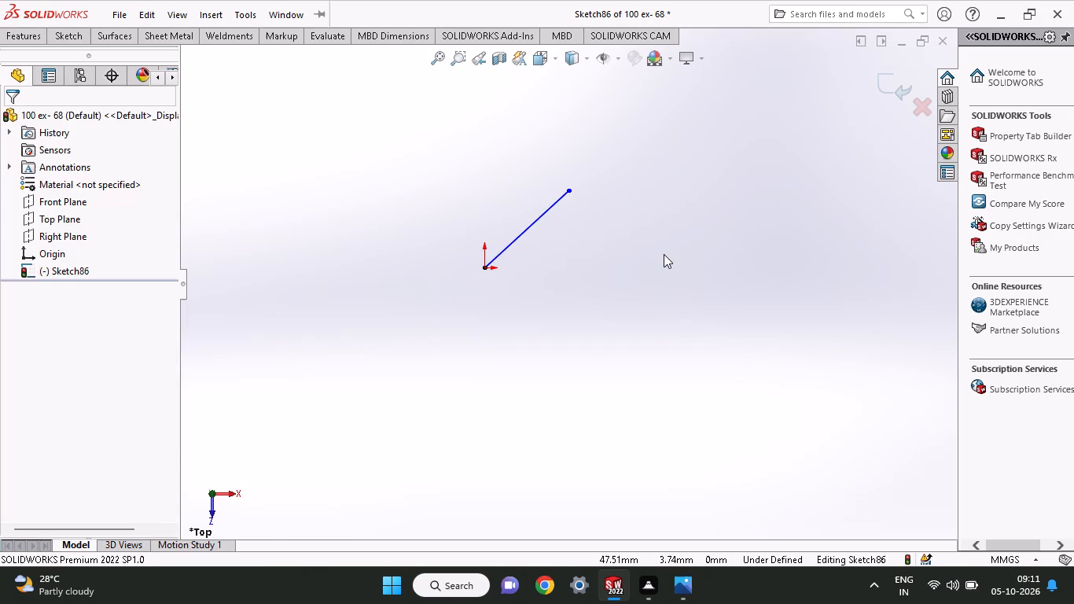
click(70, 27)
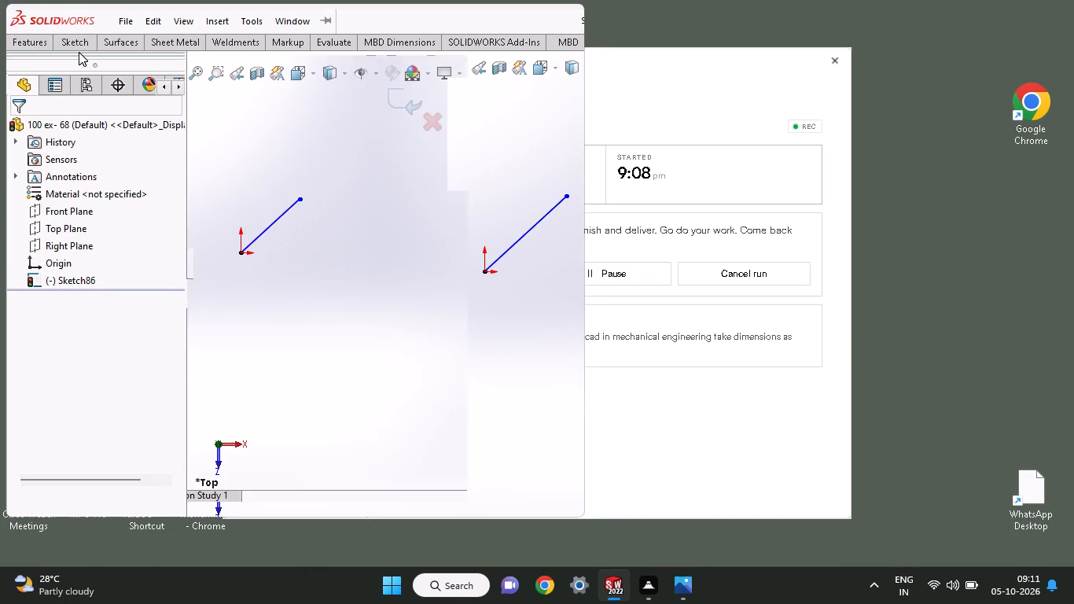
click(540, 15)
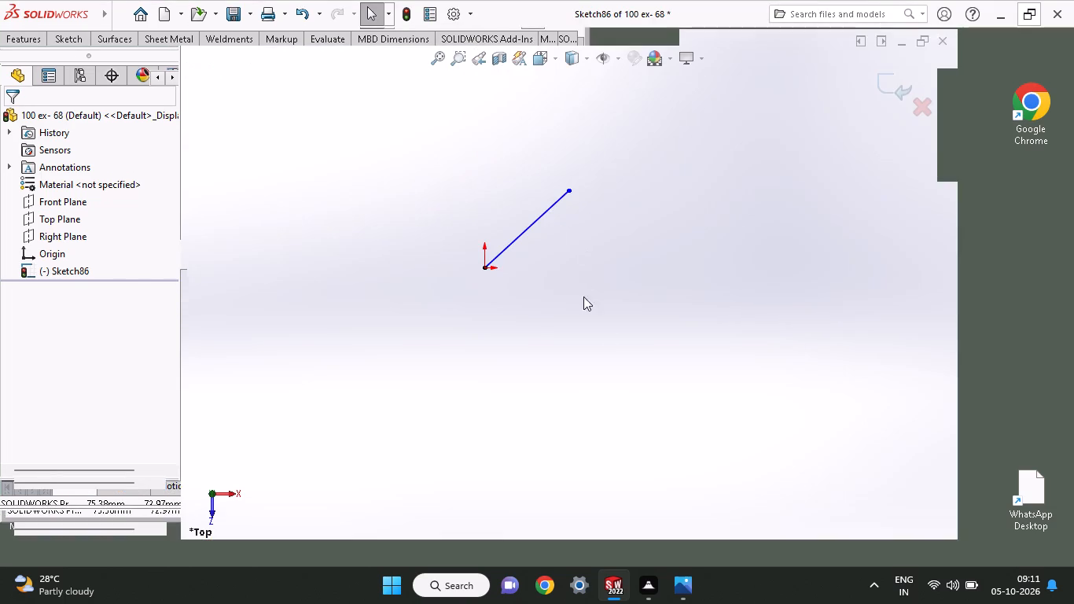
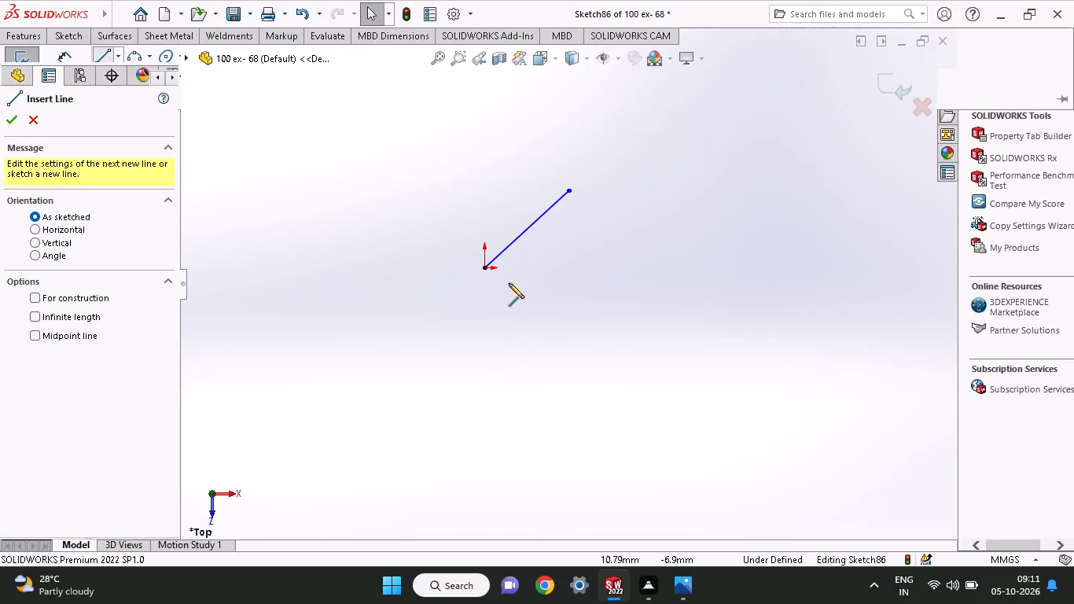
Sketch a horizontal line about 42 mm long from the origin in the negative X direction.
click(484, 267)
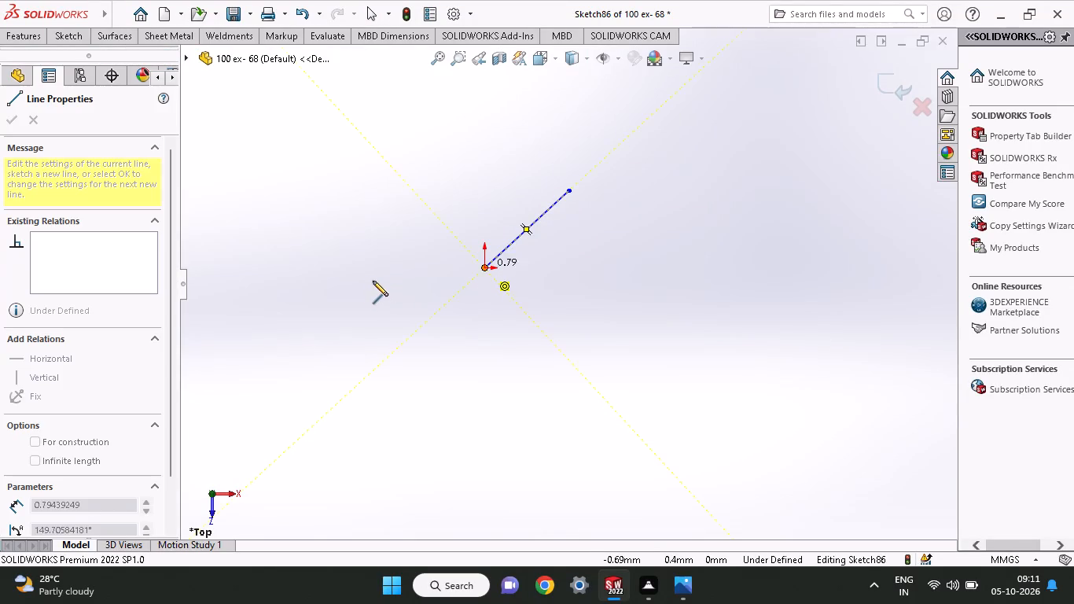
click(325, 263)
right_click(351, 198)
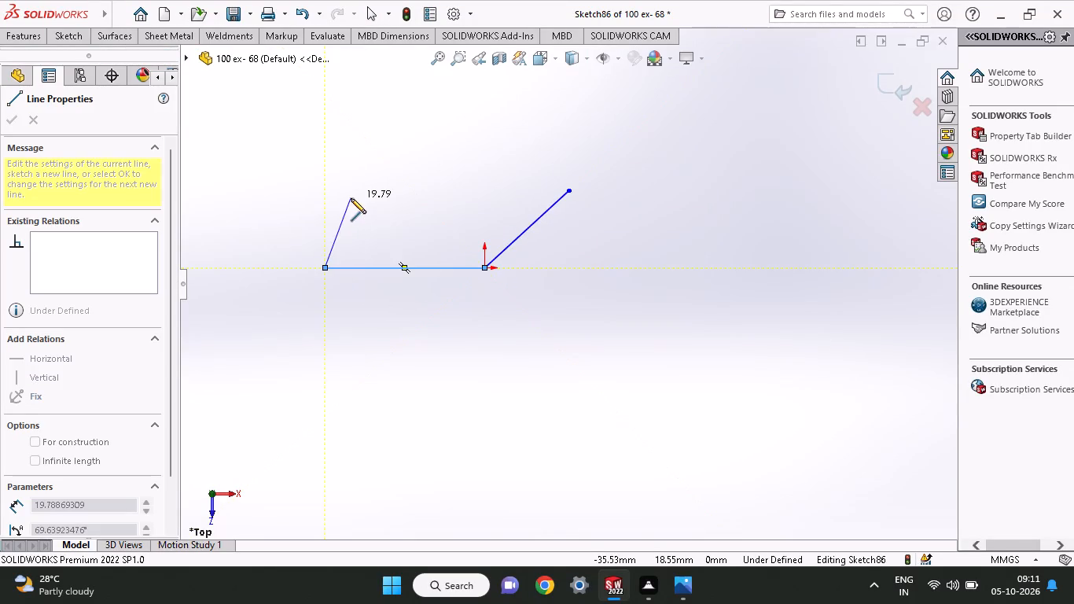
click(370, 214)
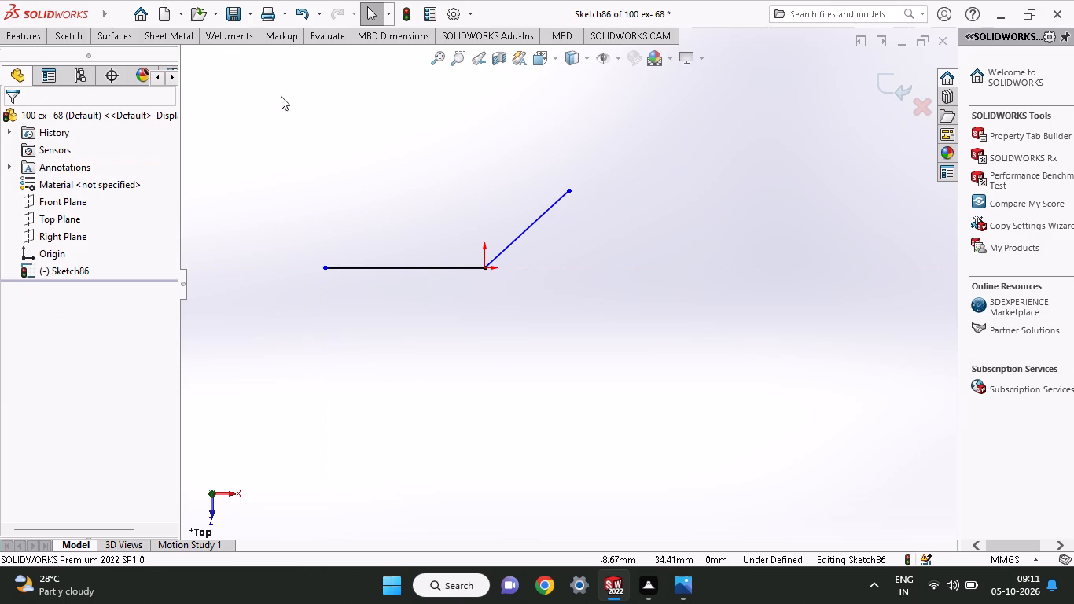
Dimension the angle between the horizontal line and the slanted line at the origin as 135°.
click(69, 35)
click(75, 67)
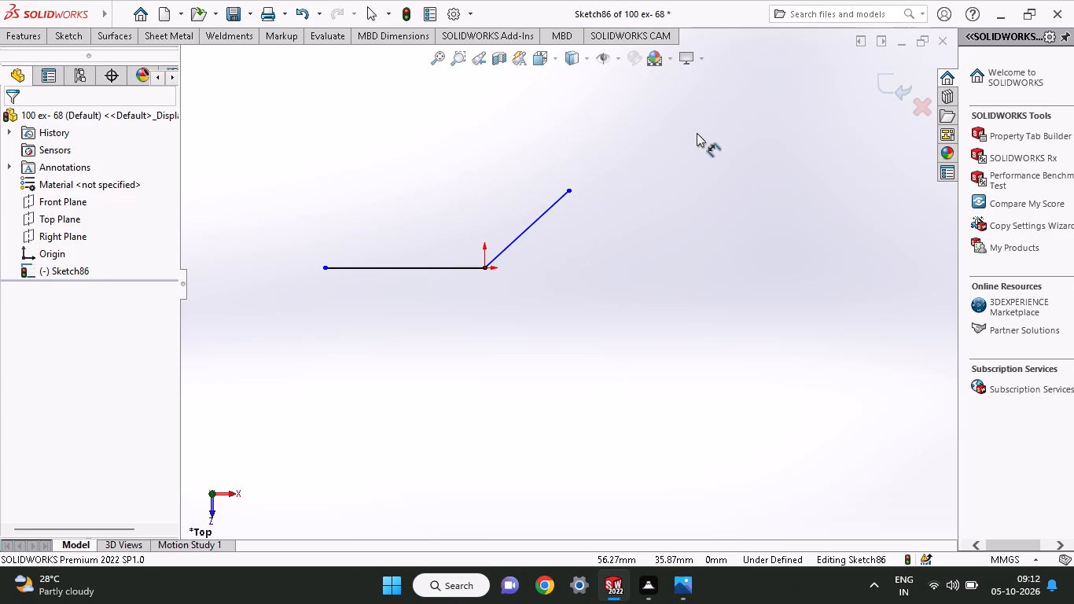
click(518, 232)
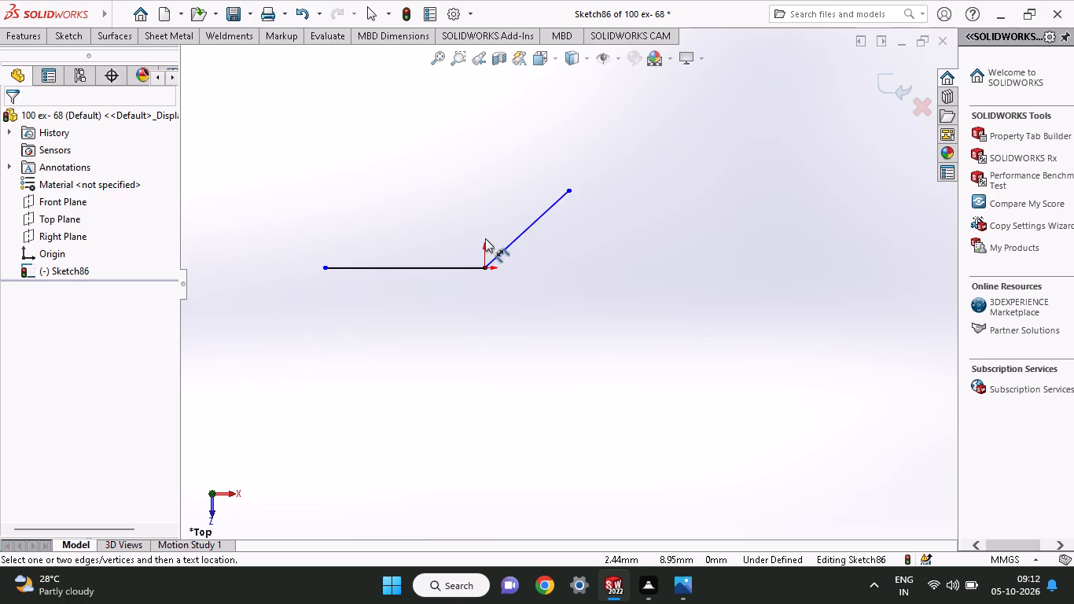
click(417, 269)
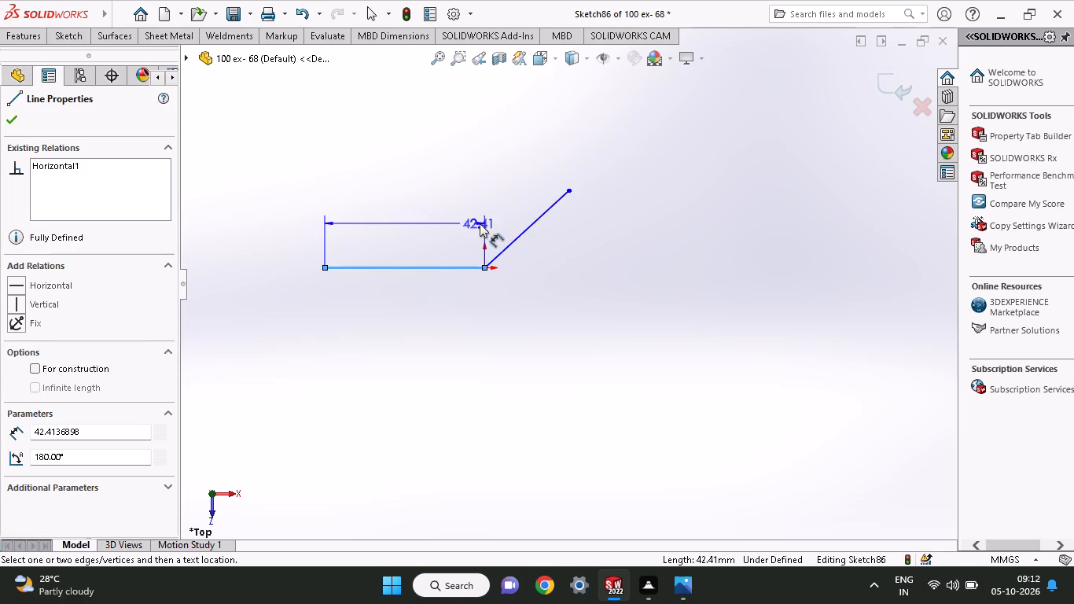
click(517, 238)
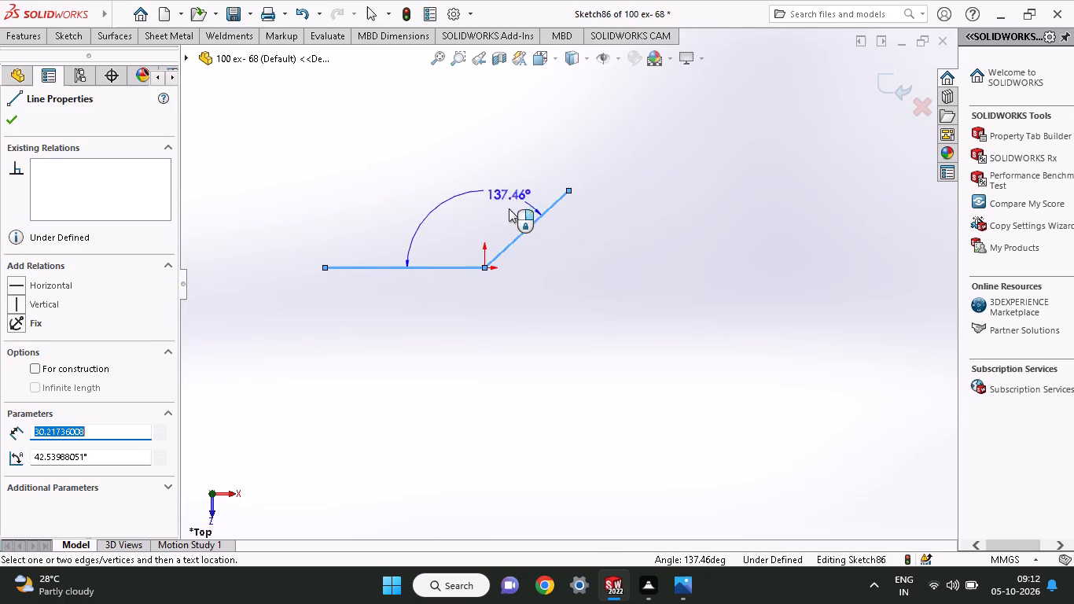
click(509, 211)
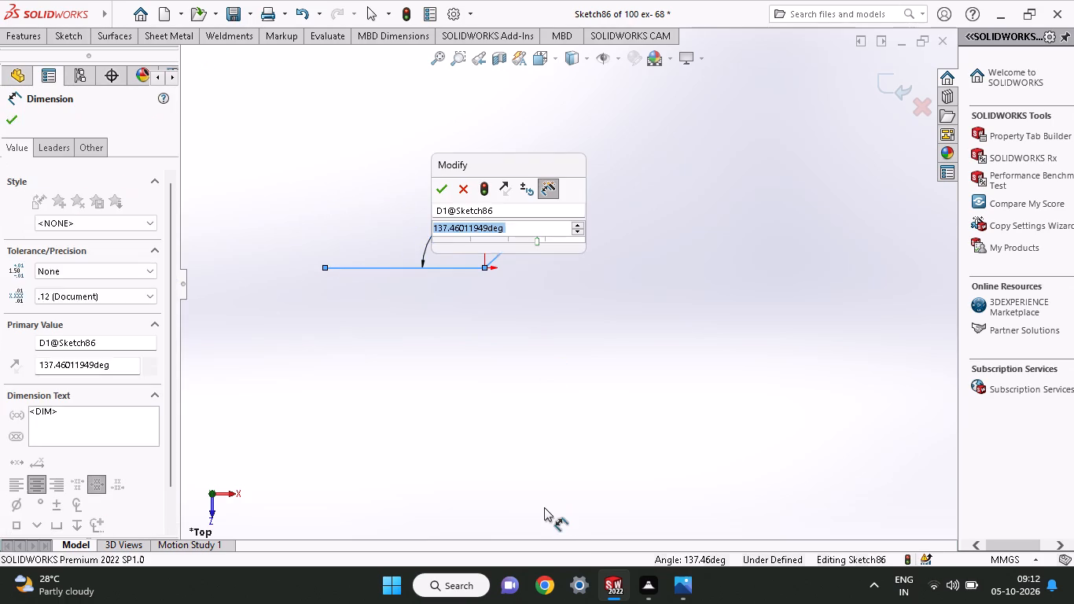
text(135)
key(Return)
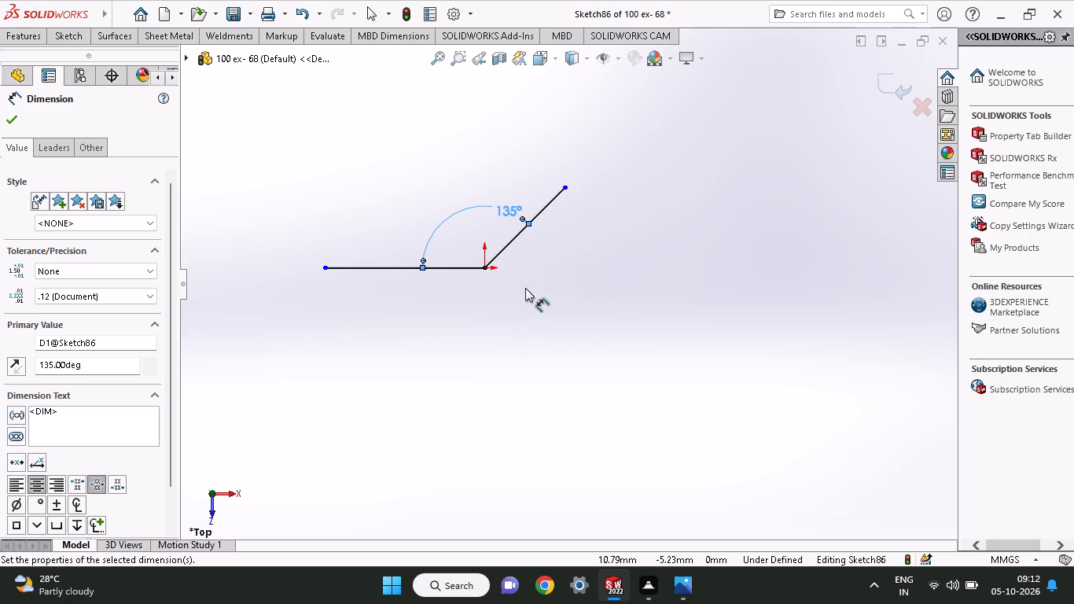
Dimension the slanted line from the origin to its upper endpoint and set its length to 60.5 mm.
click(484, 265)
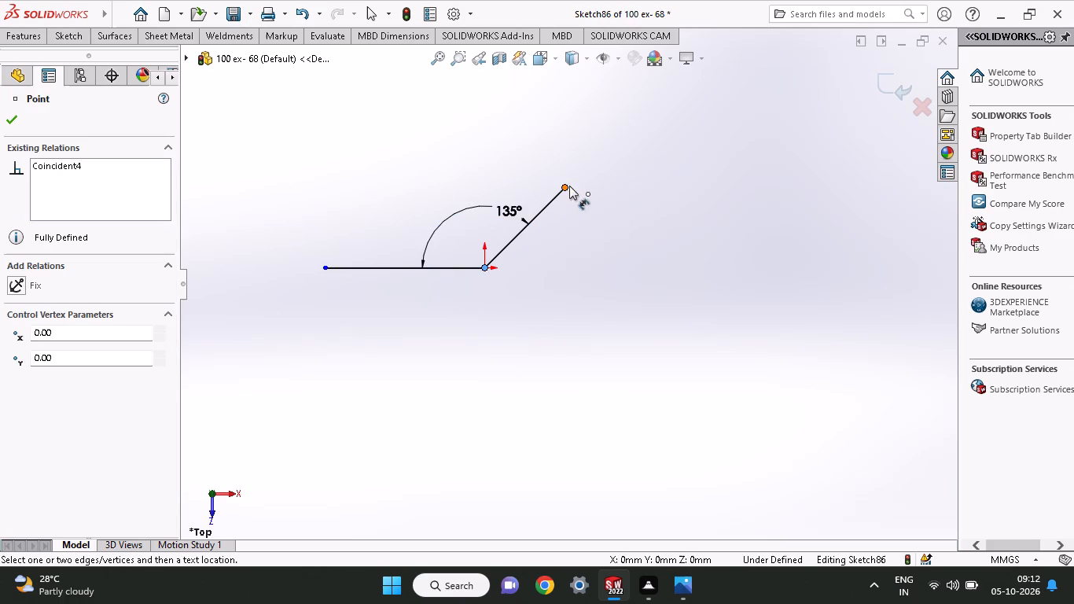
click(569, 186)
click(436, 171)
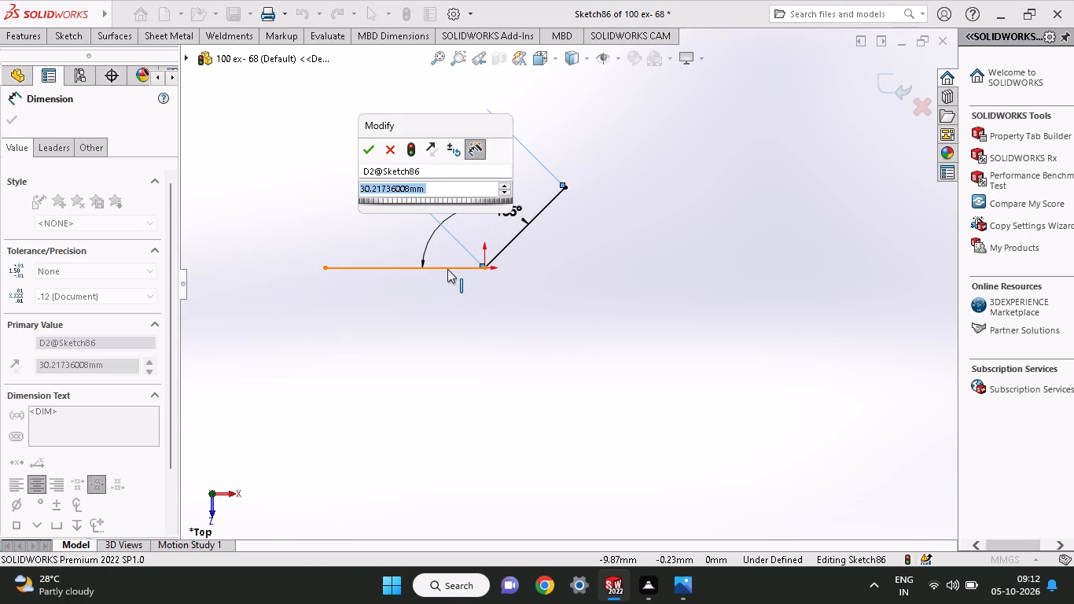
text(38)
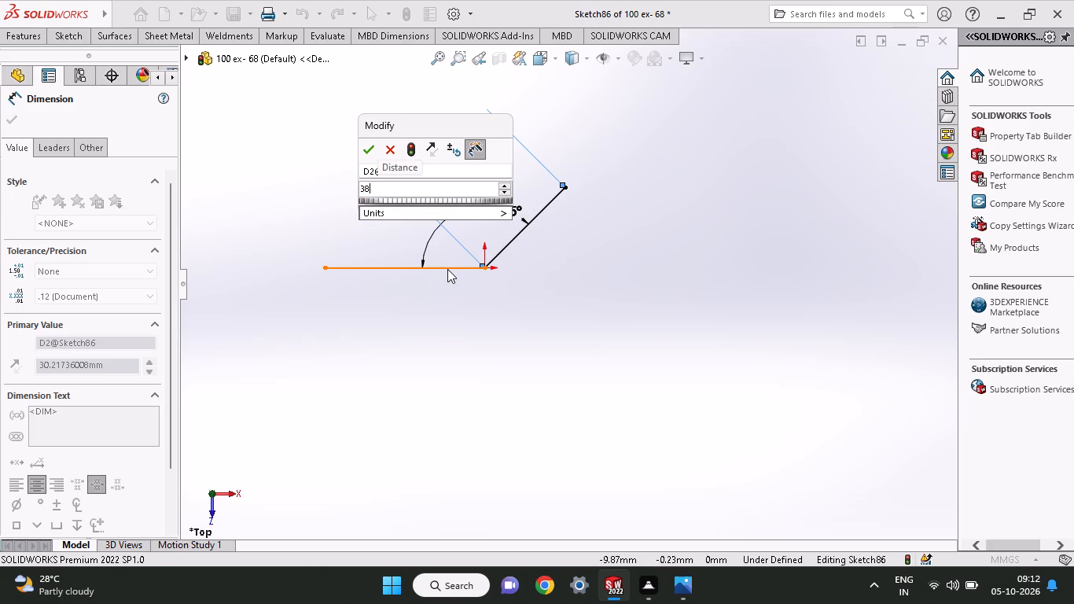
key(shift+plus)
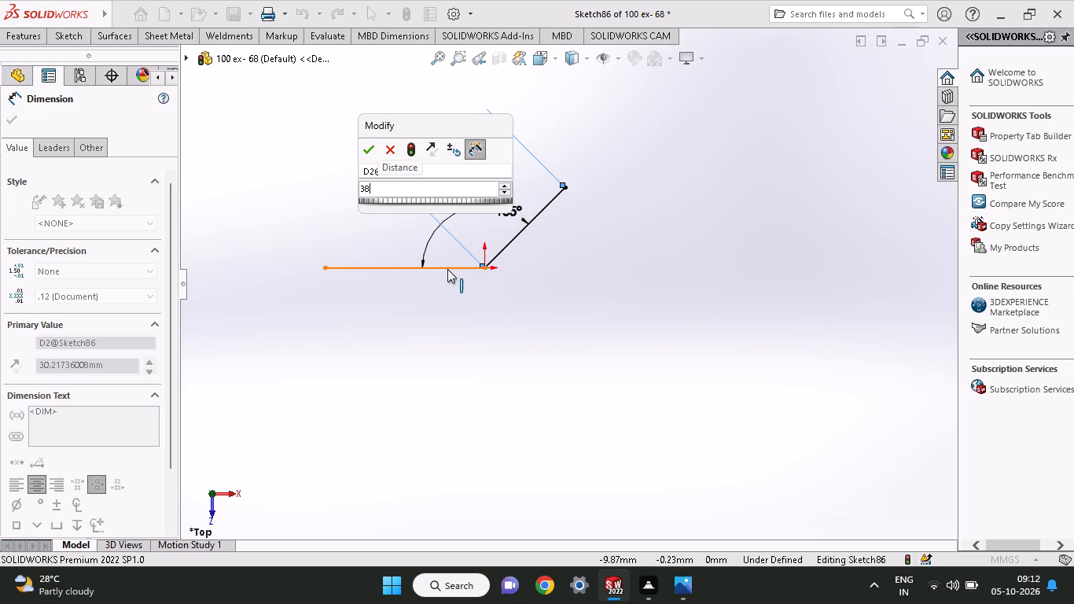
text(15)
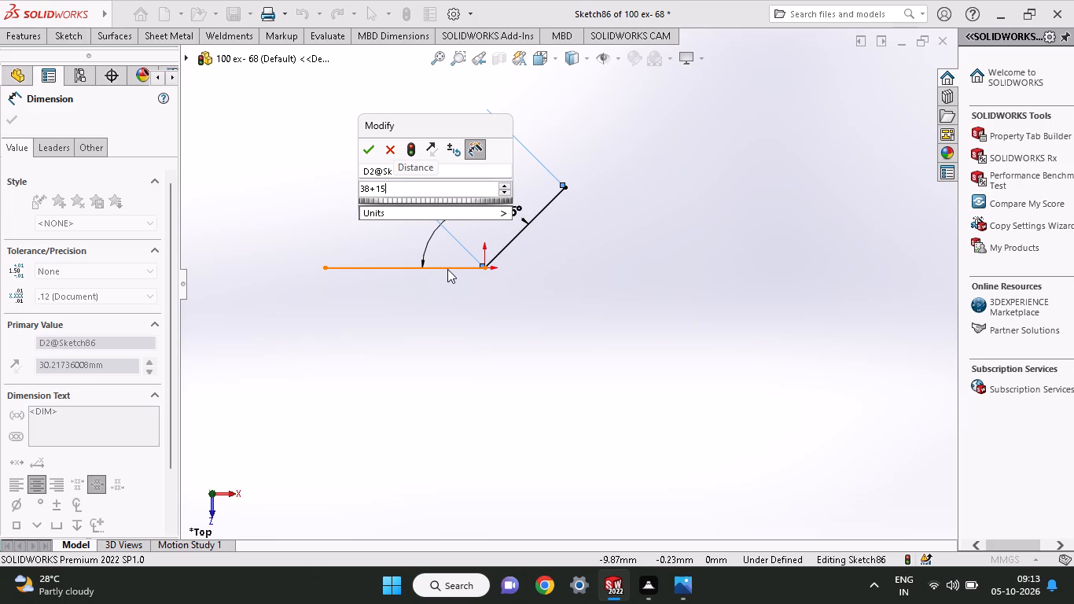
key(shift+plus)
text(7.5)
key(Return)
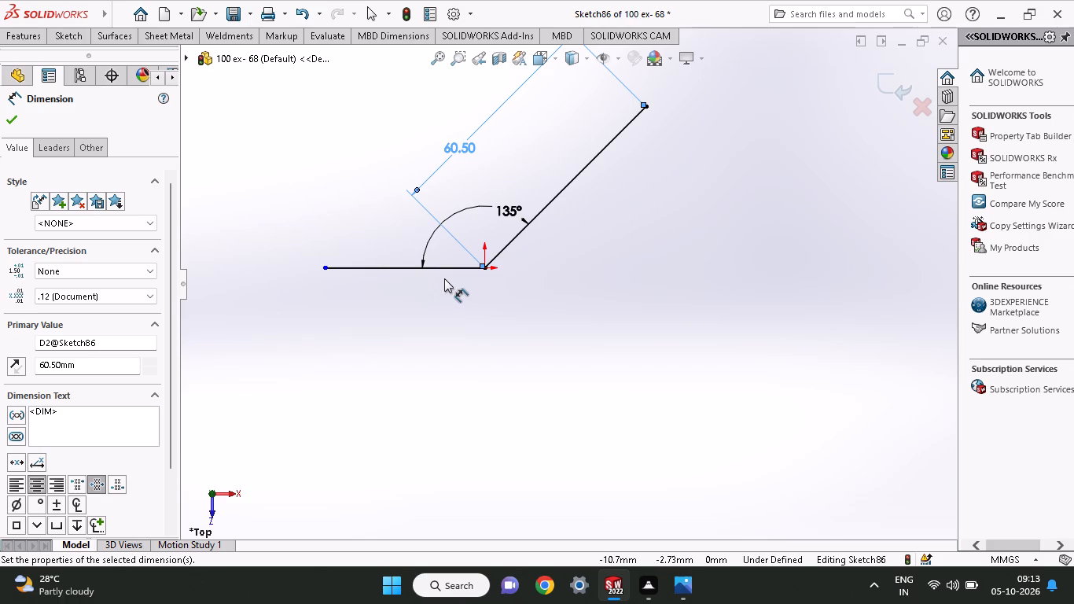
Offset the slanted line by 40 mm toward its lower, positive X side, with the offset dimension added.
click(67, 39)
click(309, 79)
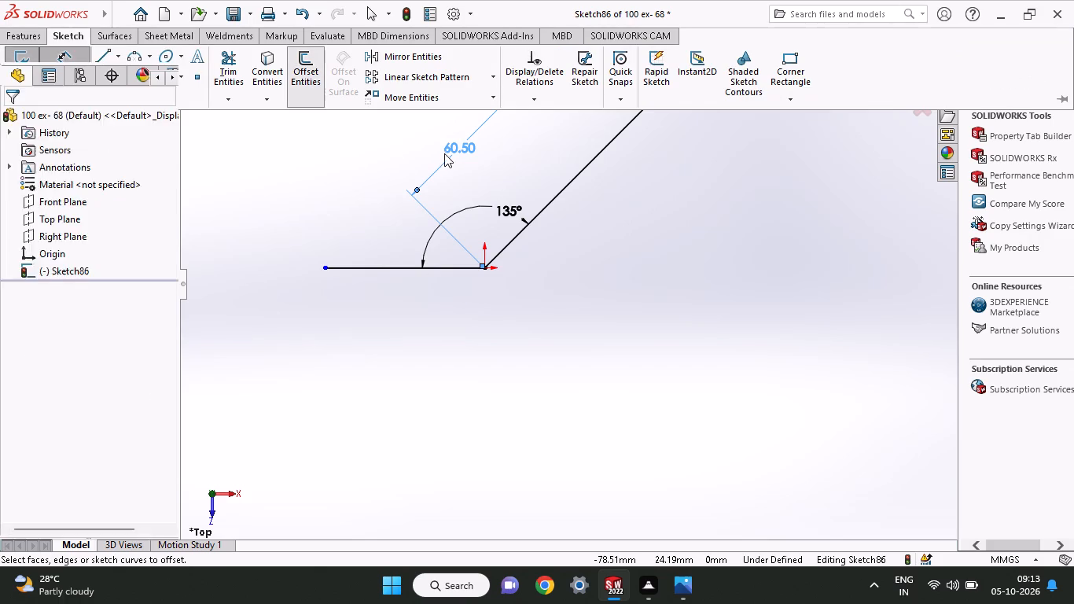
click(589, 166)
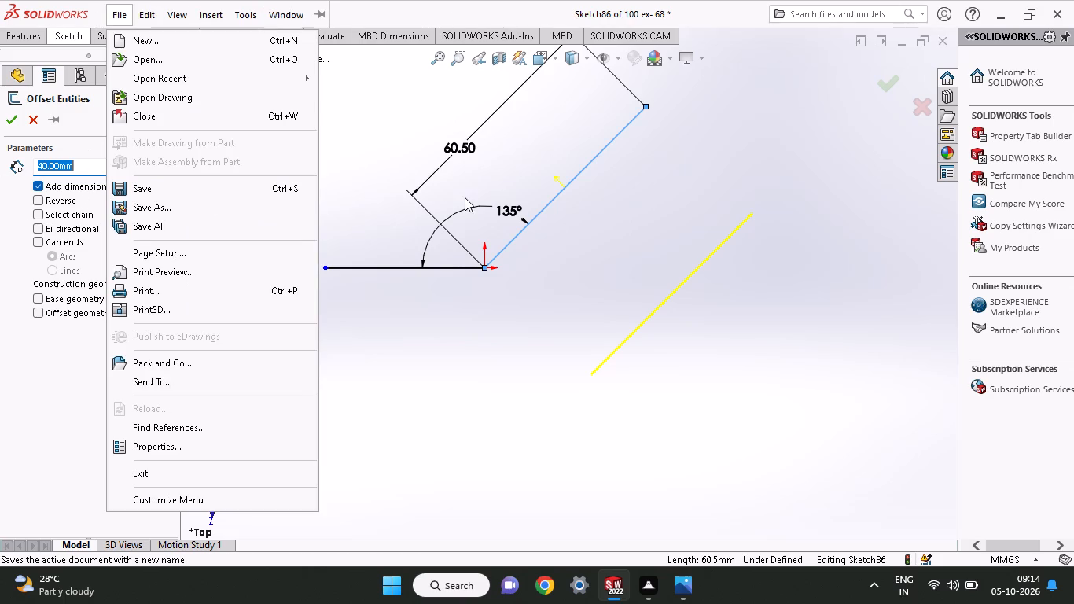
click(434, 370)
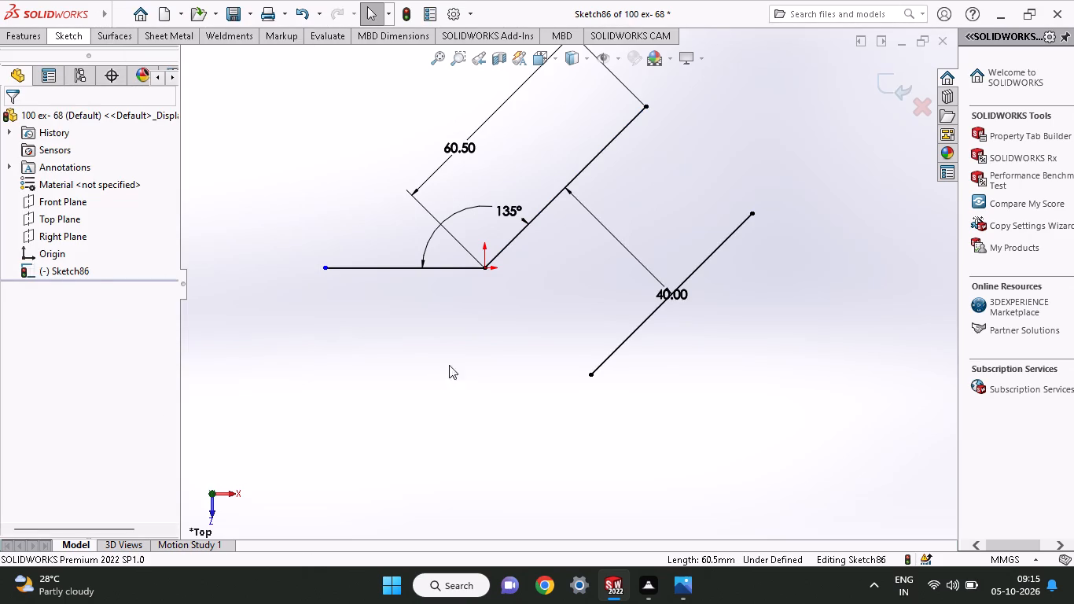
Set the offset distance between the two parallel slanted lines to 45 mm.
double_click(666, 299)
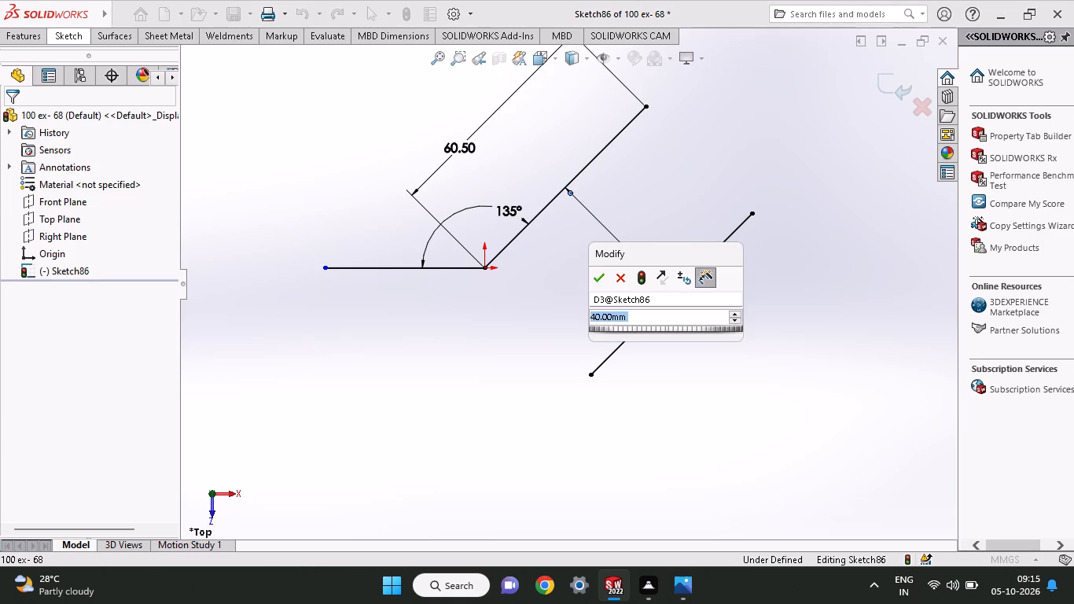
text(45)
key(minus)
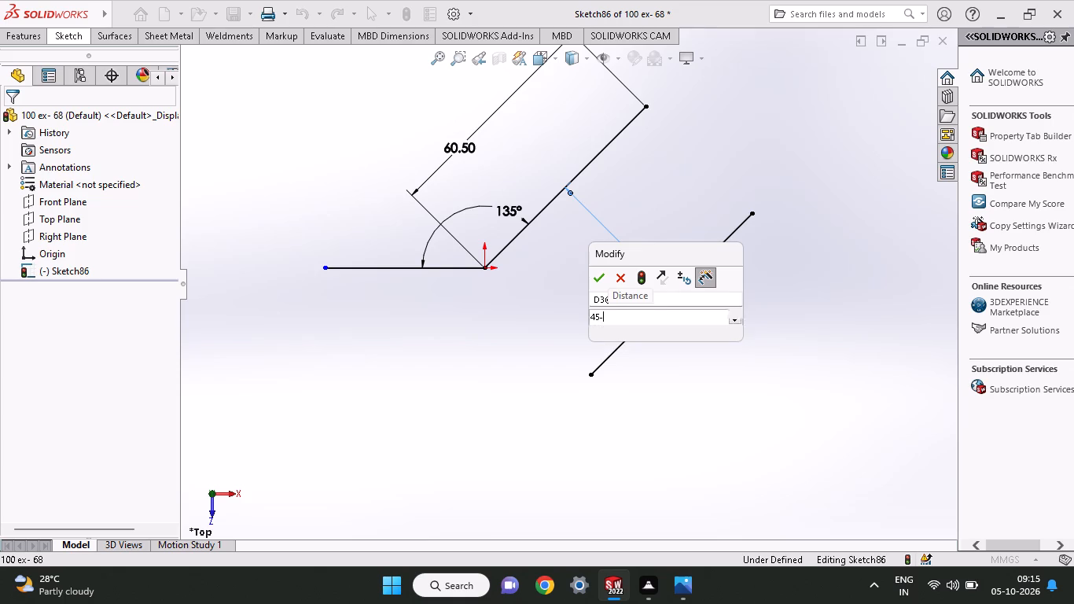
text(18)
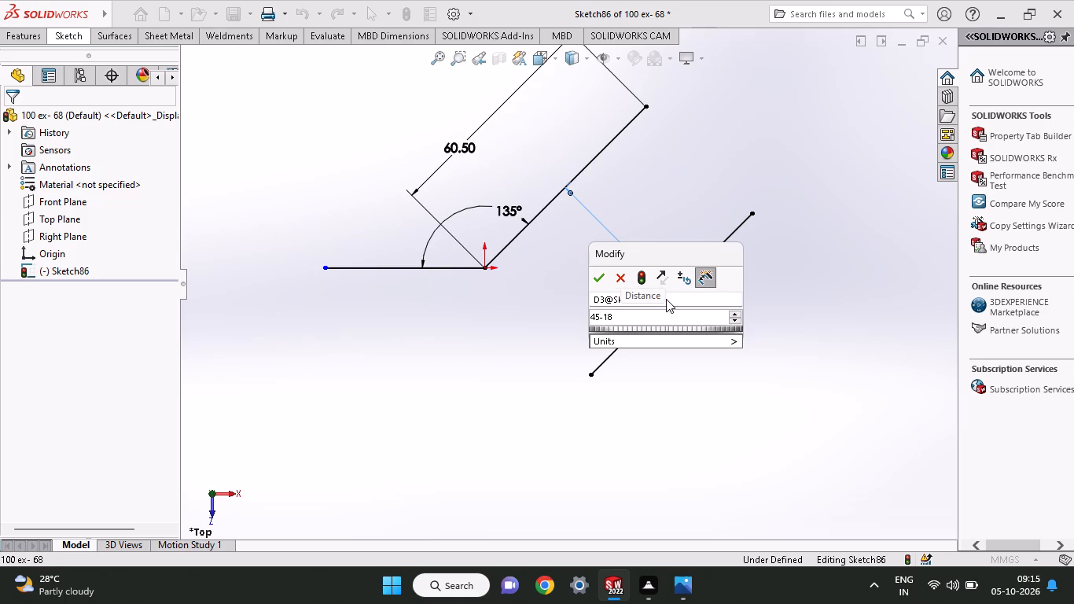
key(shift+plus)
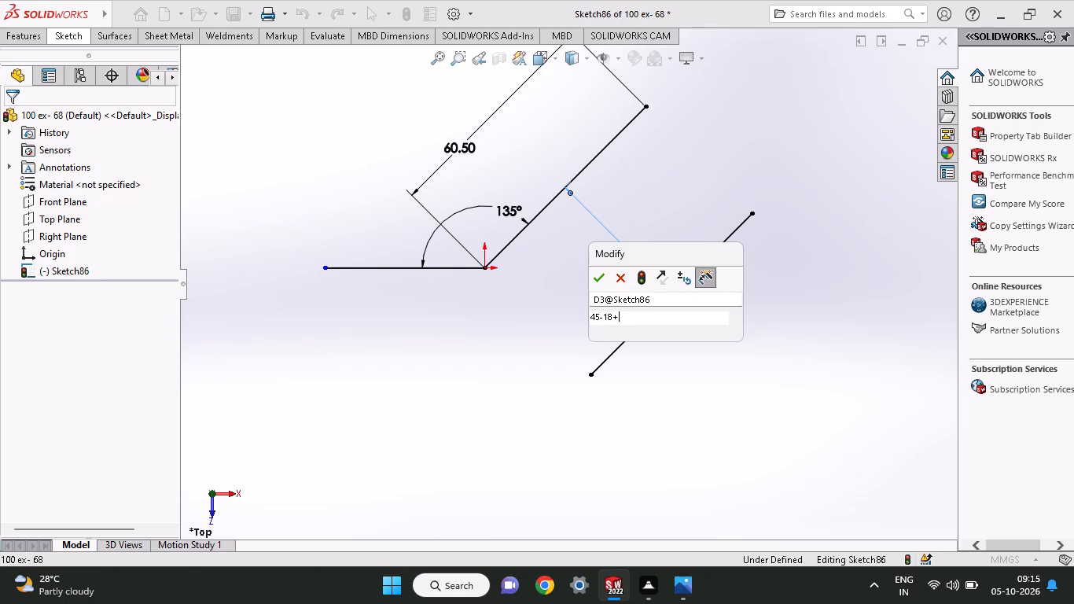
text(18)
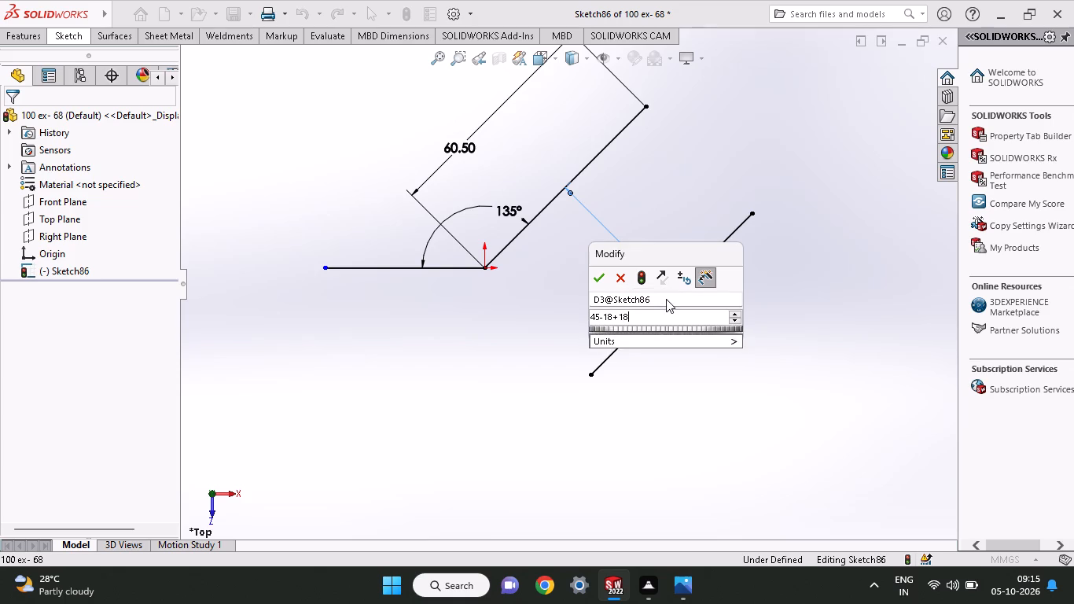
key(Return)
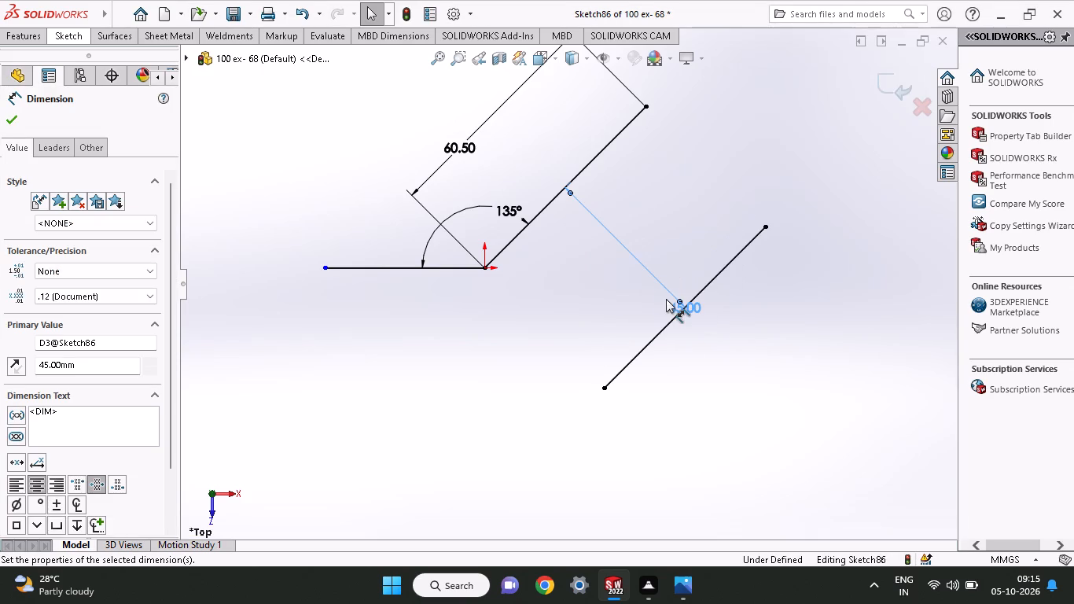
Set the offset distance between the two parallel slanted lines to 9 mm.
double_click(689, 311)
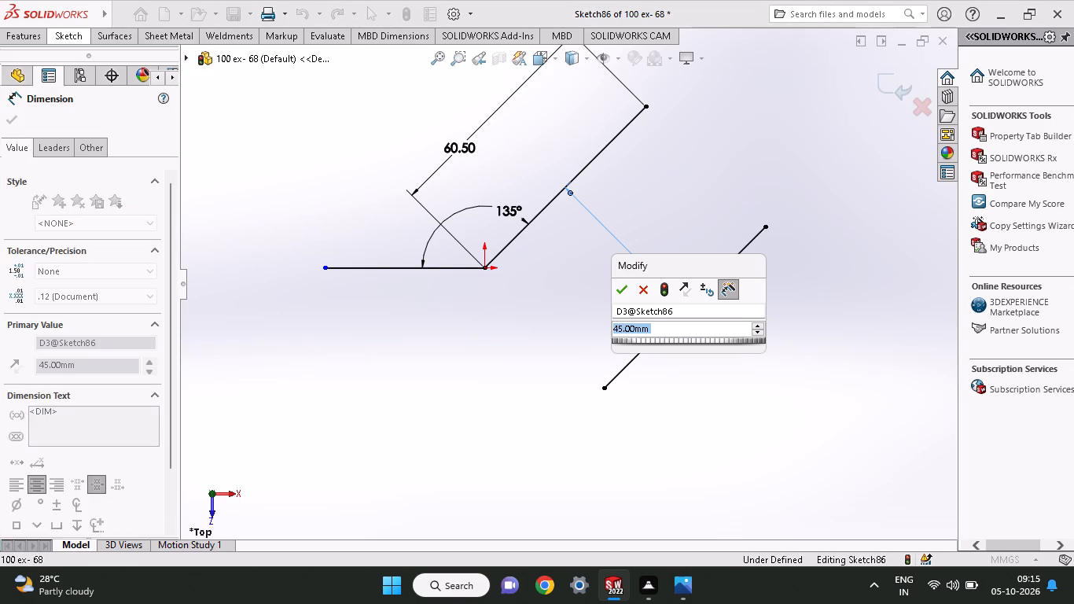
text(48)
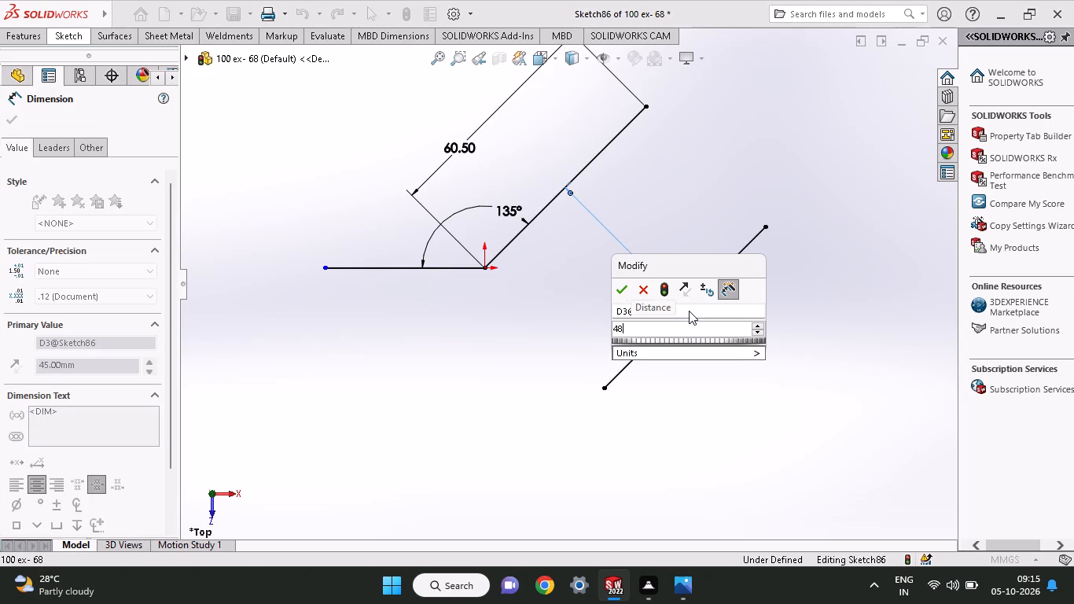
key(BackSpace)
key(5)
key(minus)
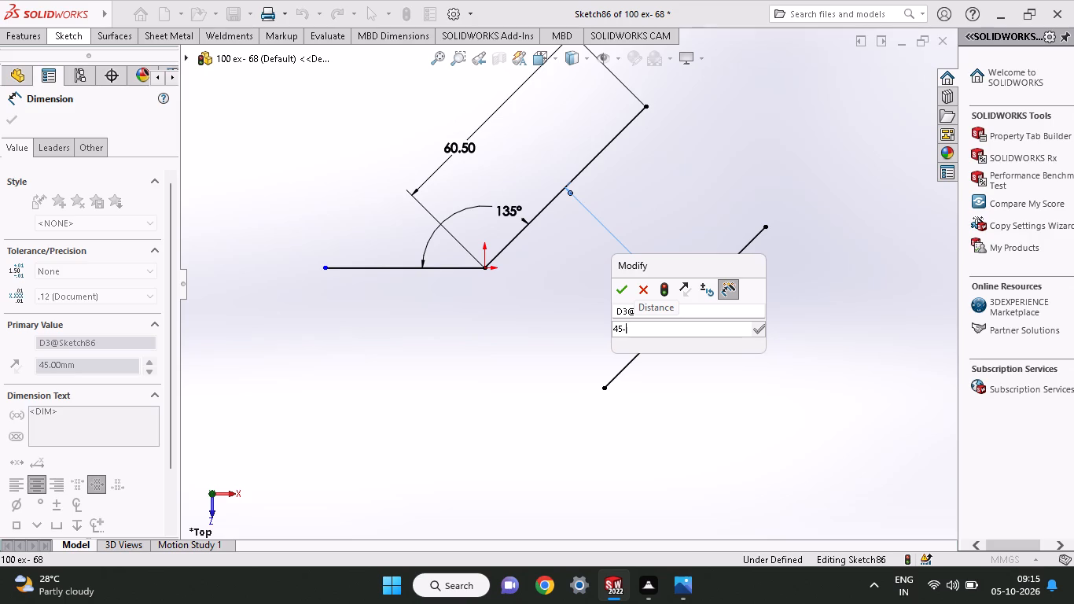
key(3)
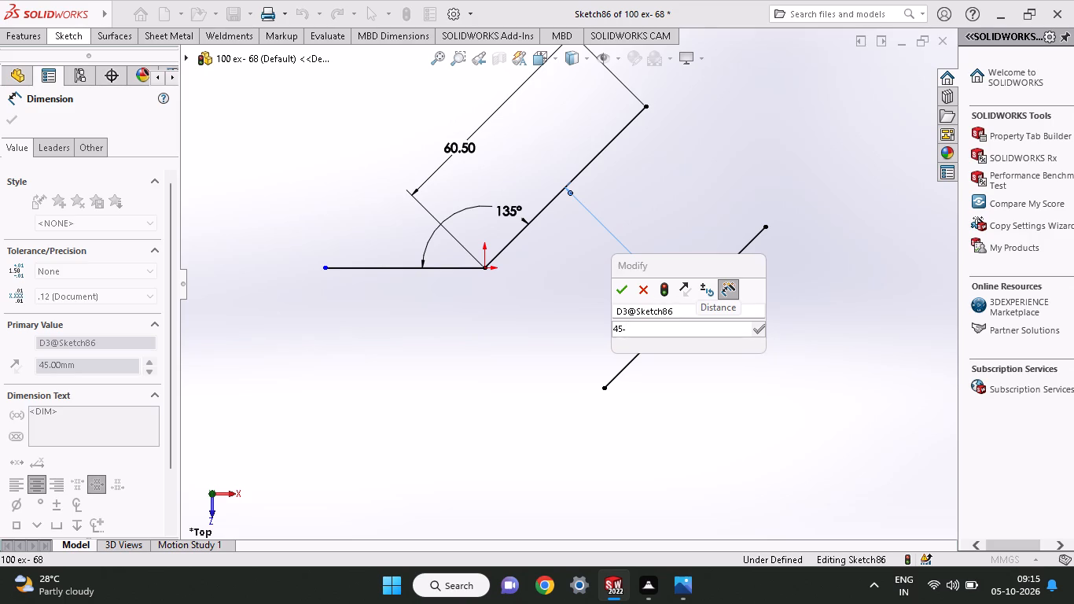
key(6)
key(Return)
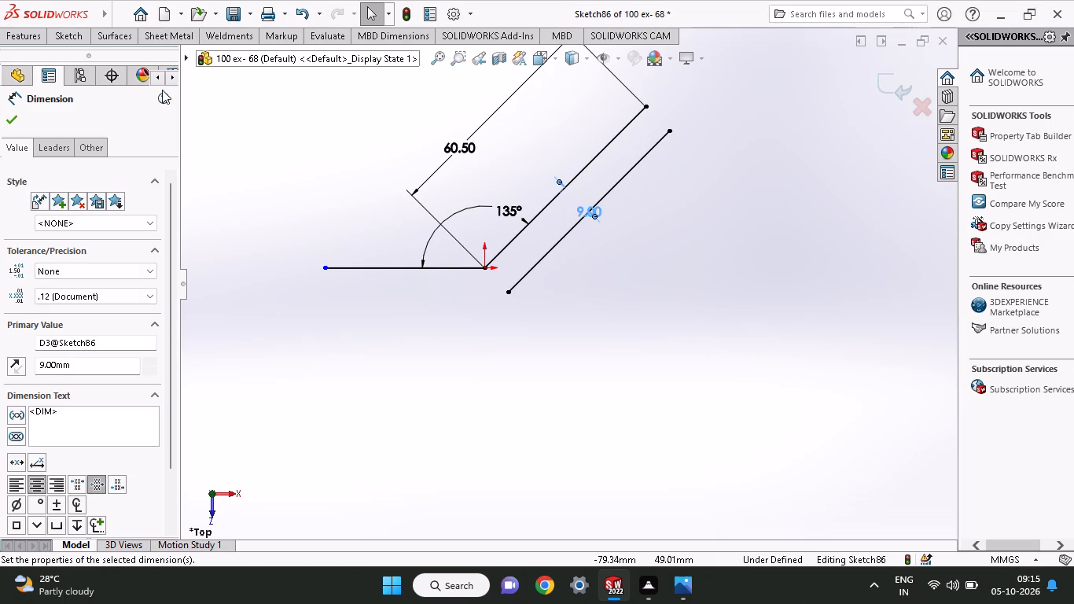
Sketch a short perpendicular line joining the upper endpoints of the two parallel slanted lines to close that end.
click(55, 35)
click(99, 56)
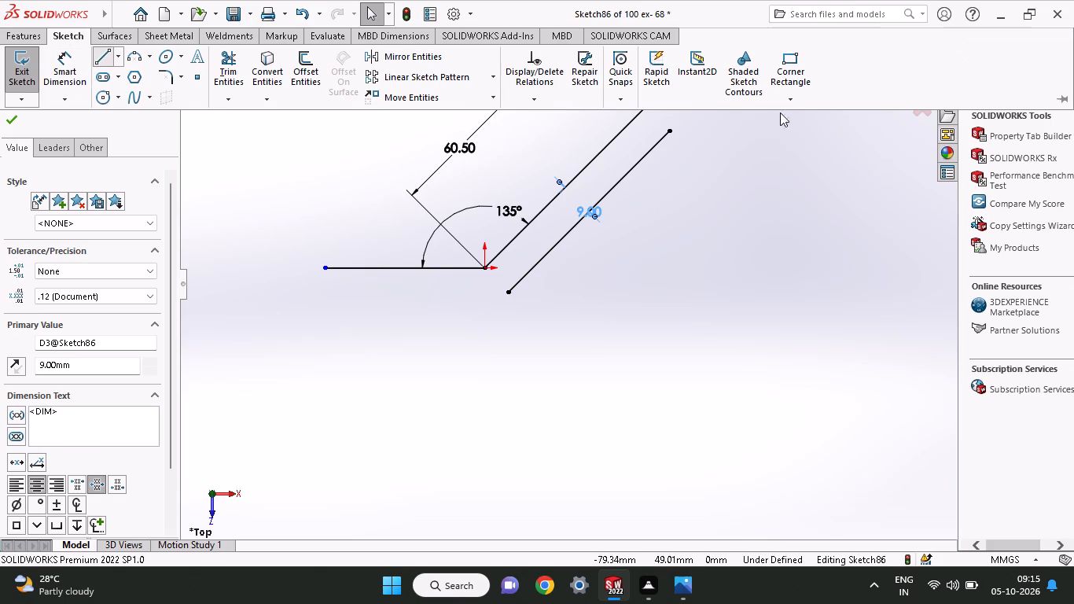
click(647, 106)
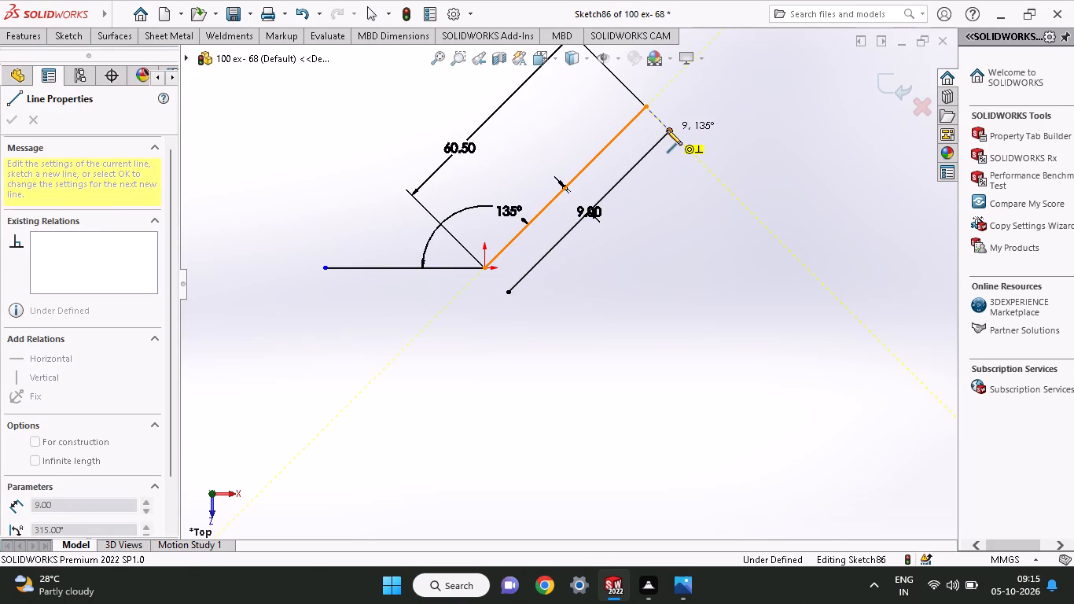
click(667, 130)
right_click(703, 109)
click(717, 119)
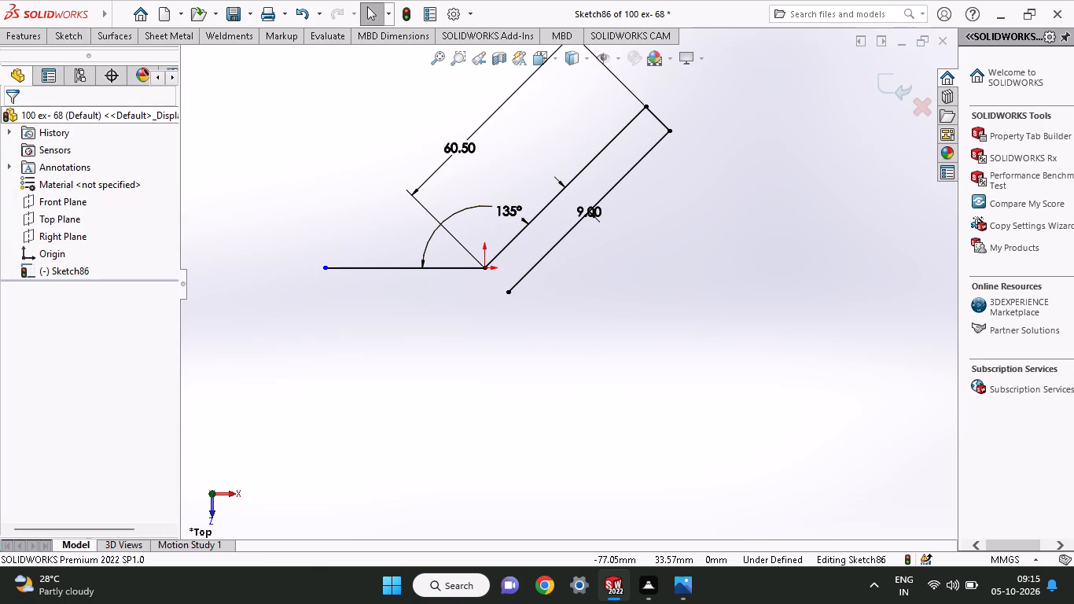
Sketch a horizontal line about 66 mm long toward negative X from the offset slanted line's lower endpoint.
click(59, 43)
click(108, 55)
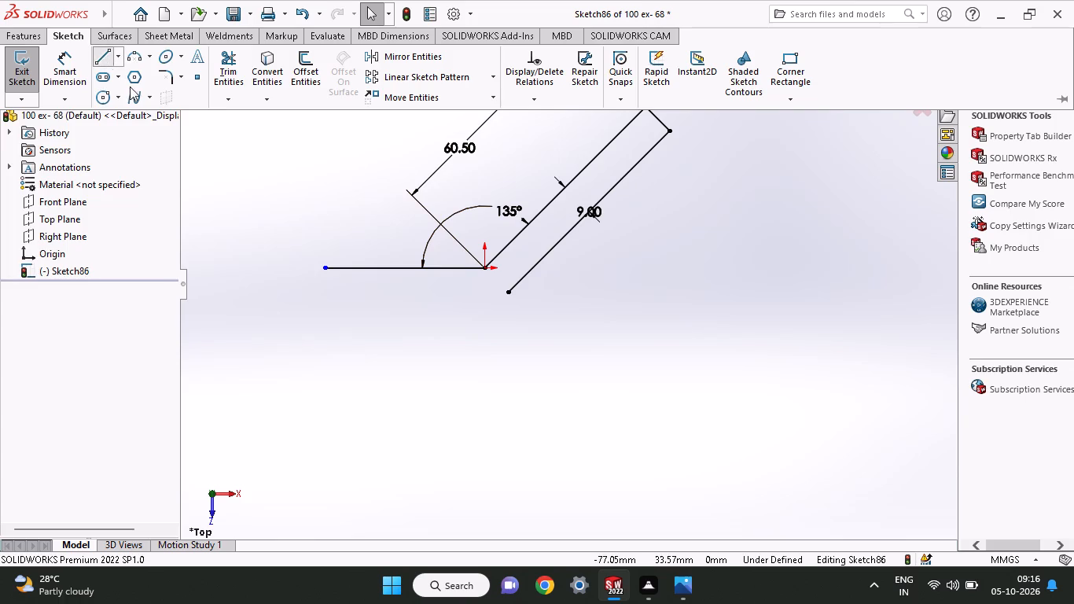
click(509, 293)
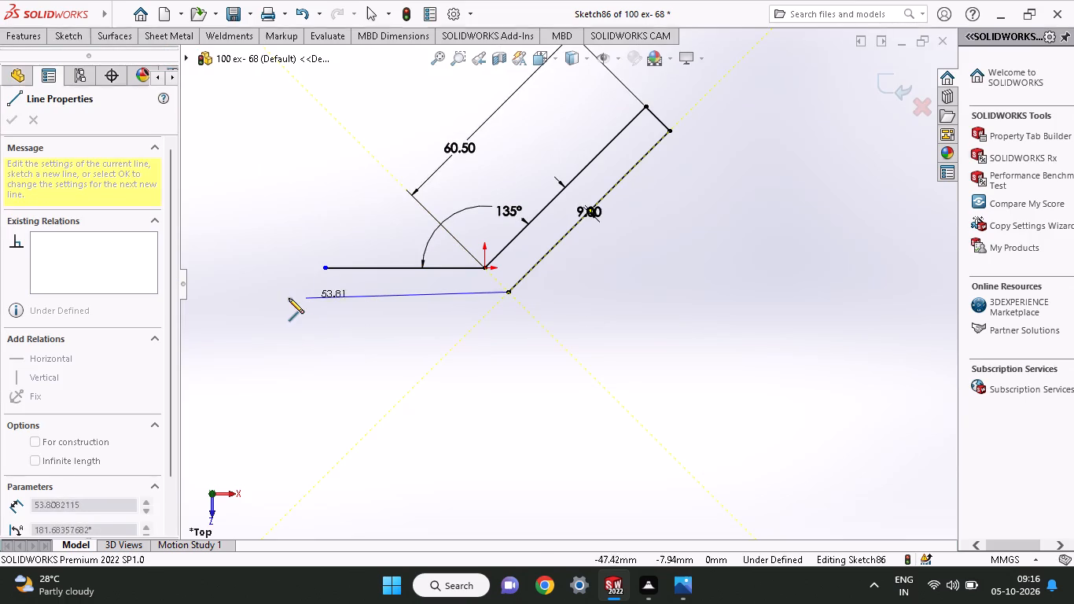
click(259, 293)
right_click(256, 233)
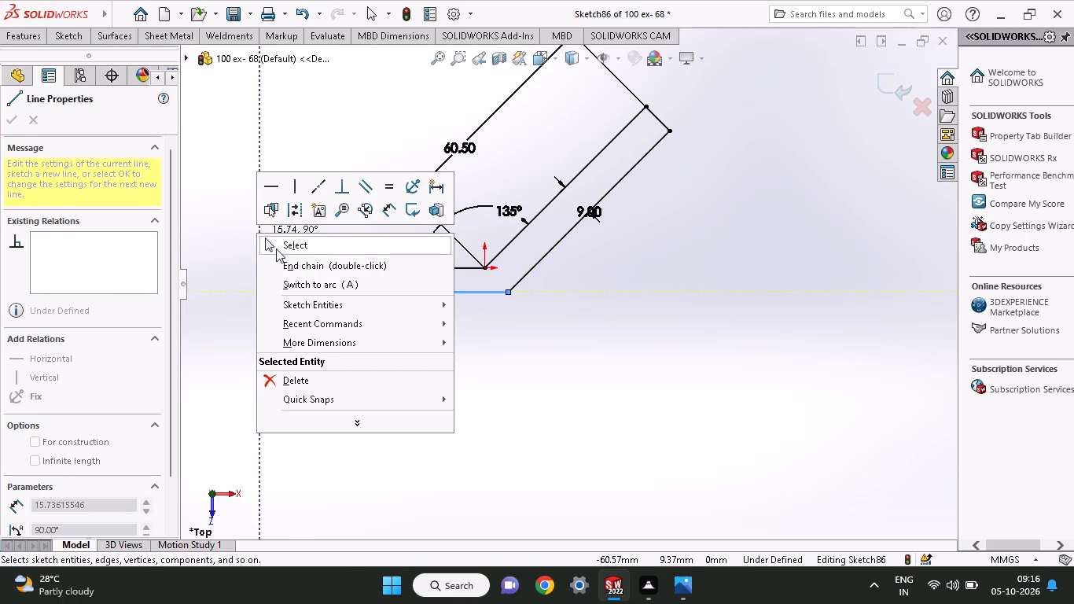
click(276, 249)
Dimension the lower horizontal line to a length of 90 mm.
click(68, 37)
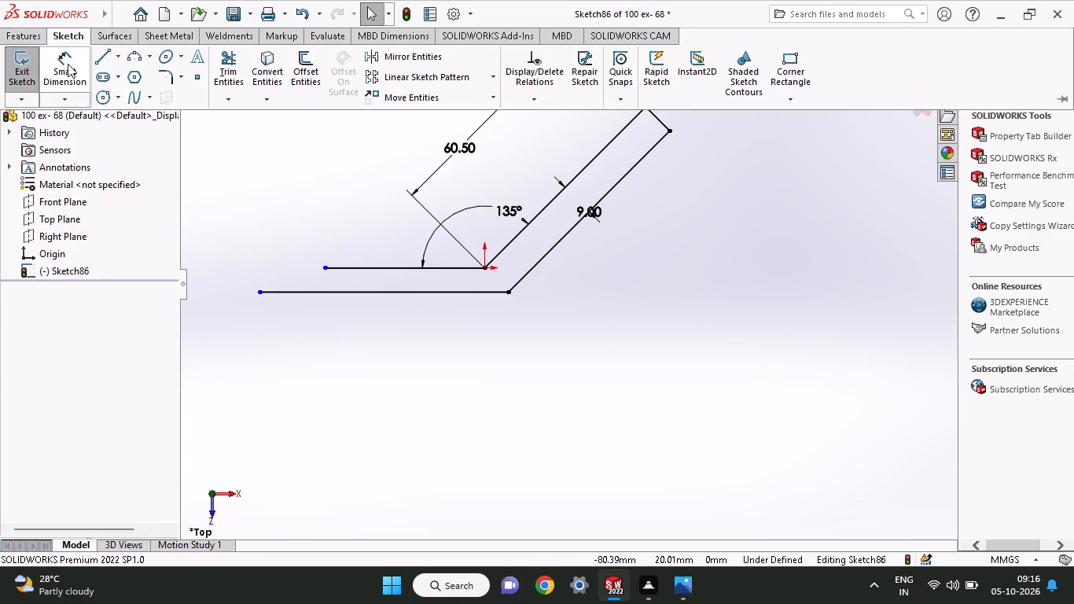
click(68, 64)
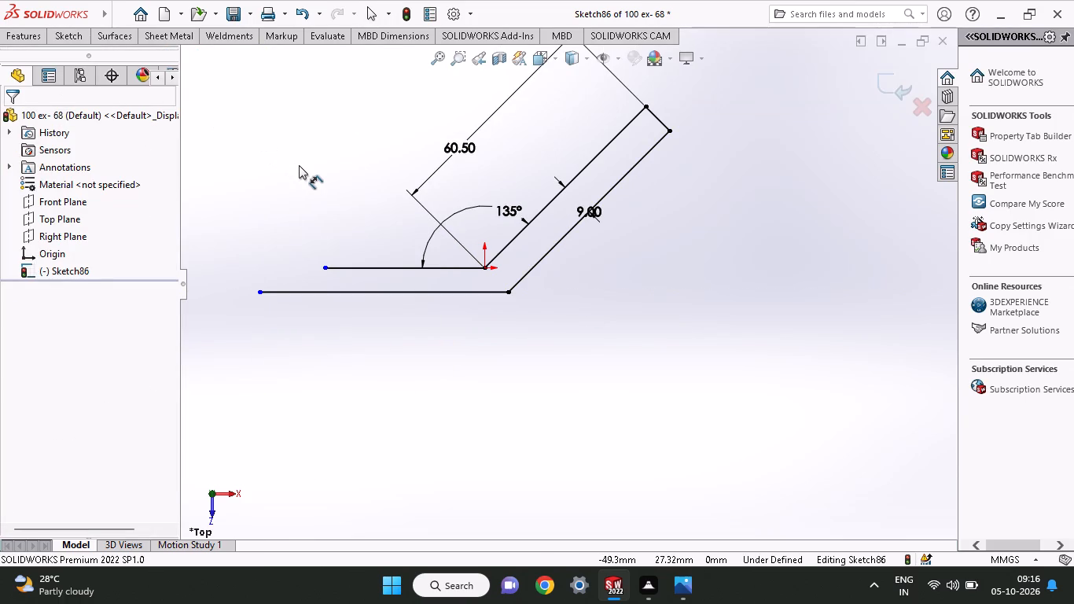
click(374, 295)
click(375, 343)
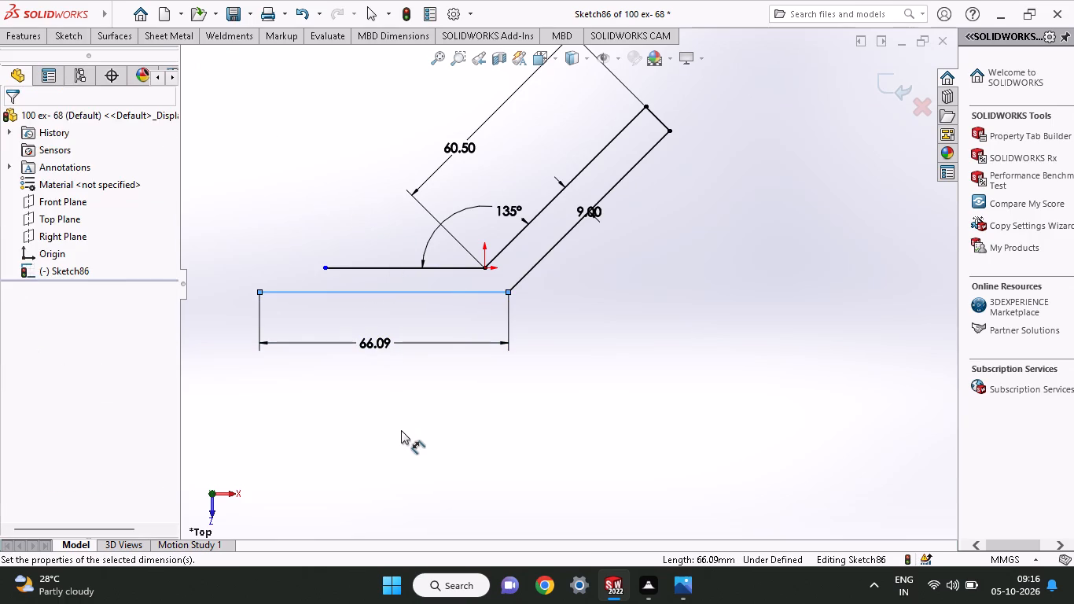
key(9)
key(0)
key(Return)
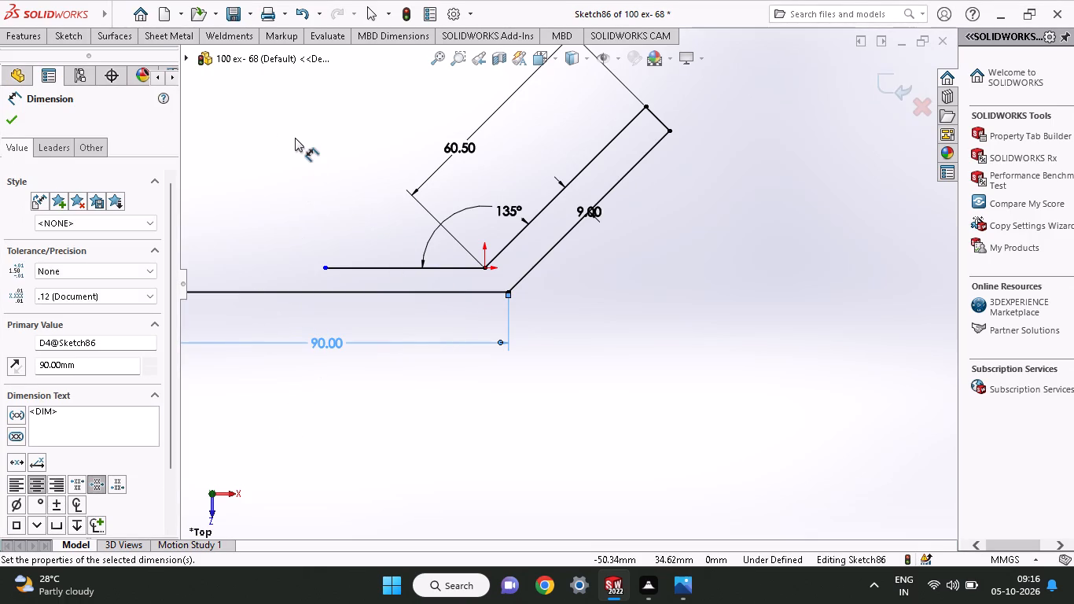
Sketch a horizontal segment about 6 mm long toward negative X from the upper horizontal line's free endpoint.
ctrl+scroll(375, 249, down, 1)
ctrl+scroll(375, 249, up, 3)
ctrl+scroll(375, 249, down, 2)
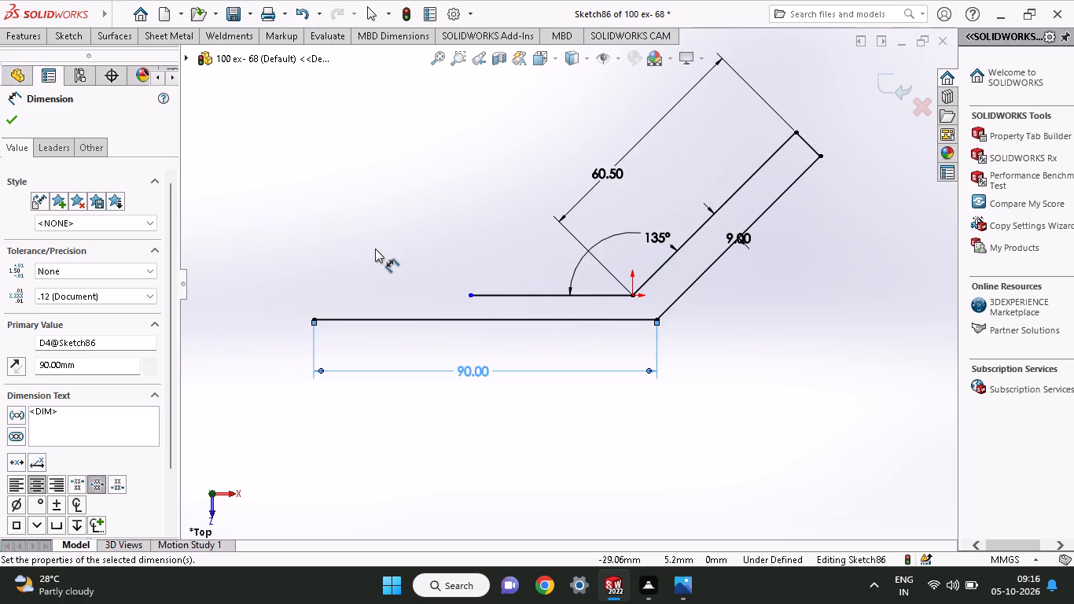
click(57, 33)
click(101, 58)
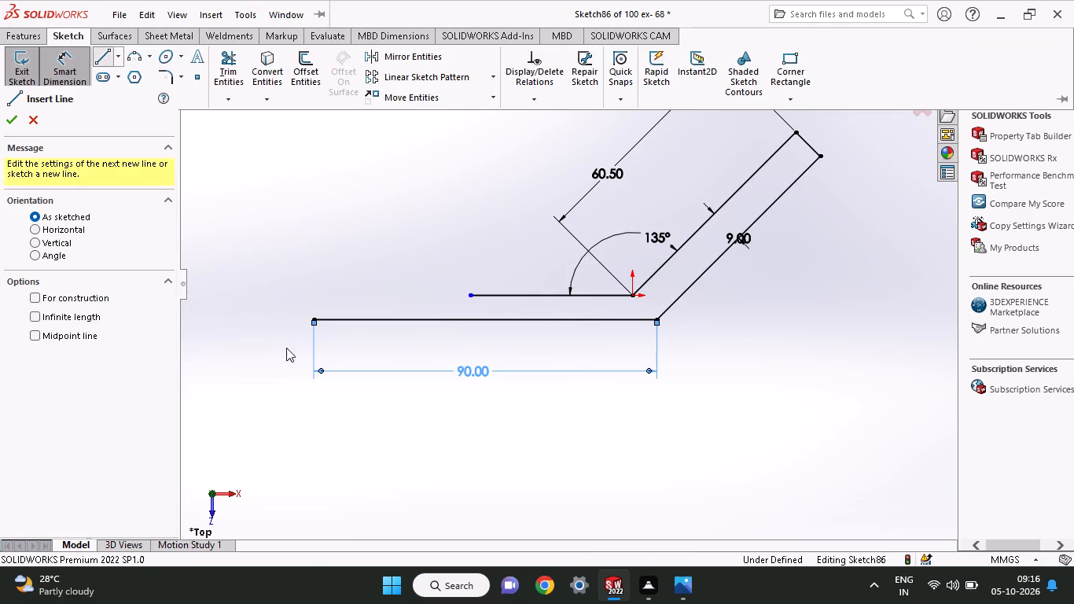
drag(472, 295, 448, 295)
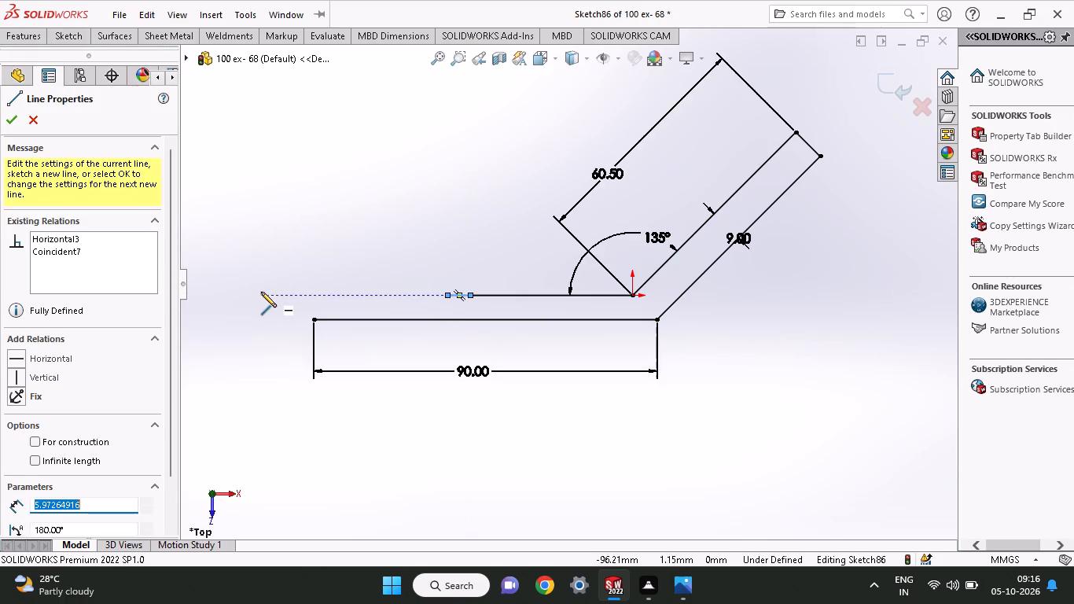
click(256, 292)
right_click(291, 243)
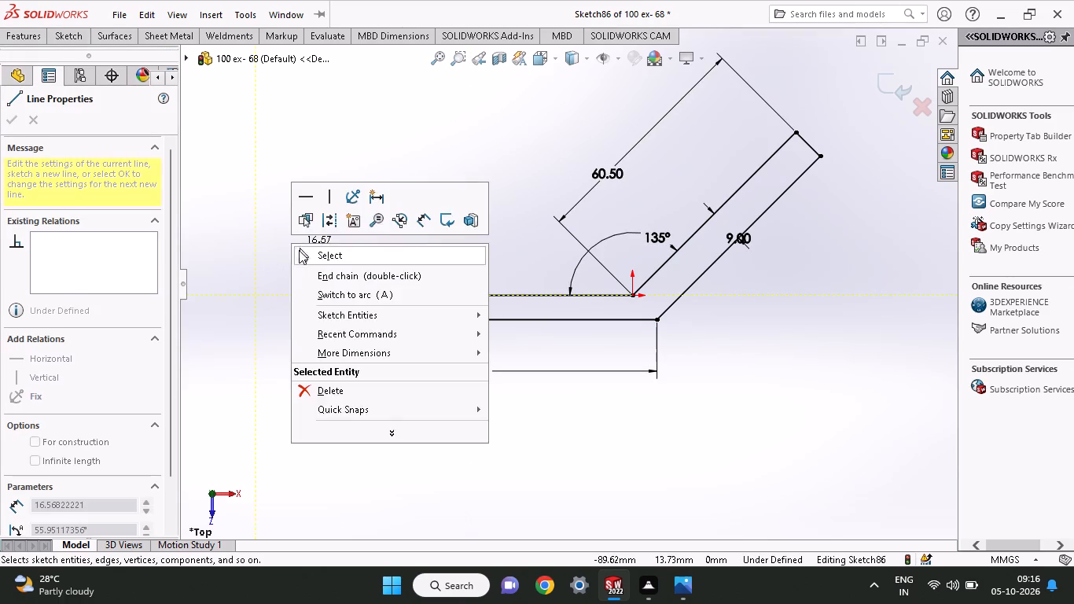
click(303, 251)
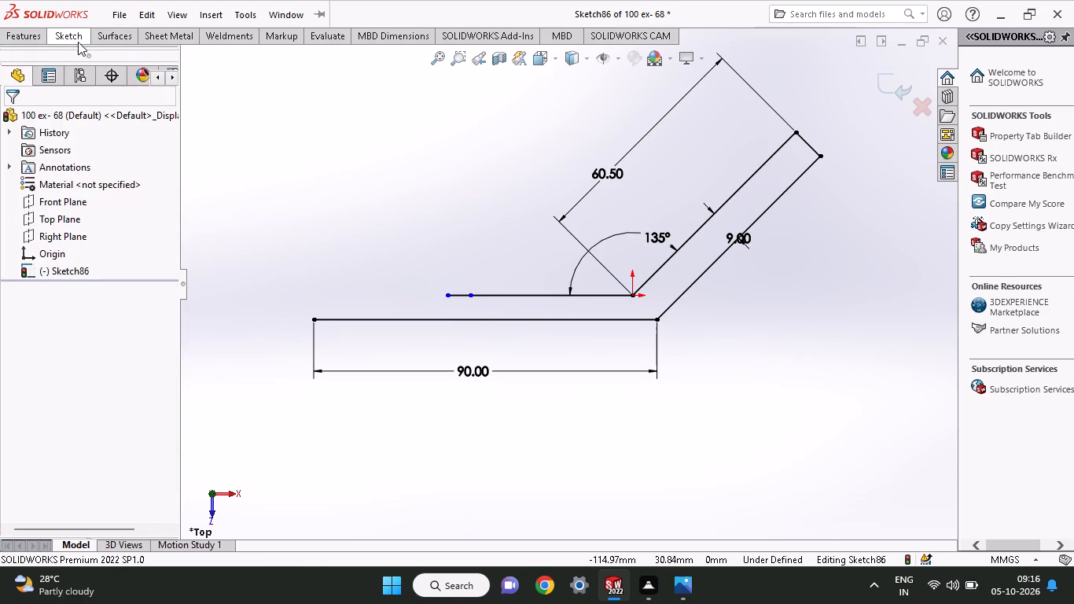
Extend the upper horizontal edge by a collinear segment about 57 mm long, past the free end of the 90 mm line.
click(64, 38)
click(109, 62)
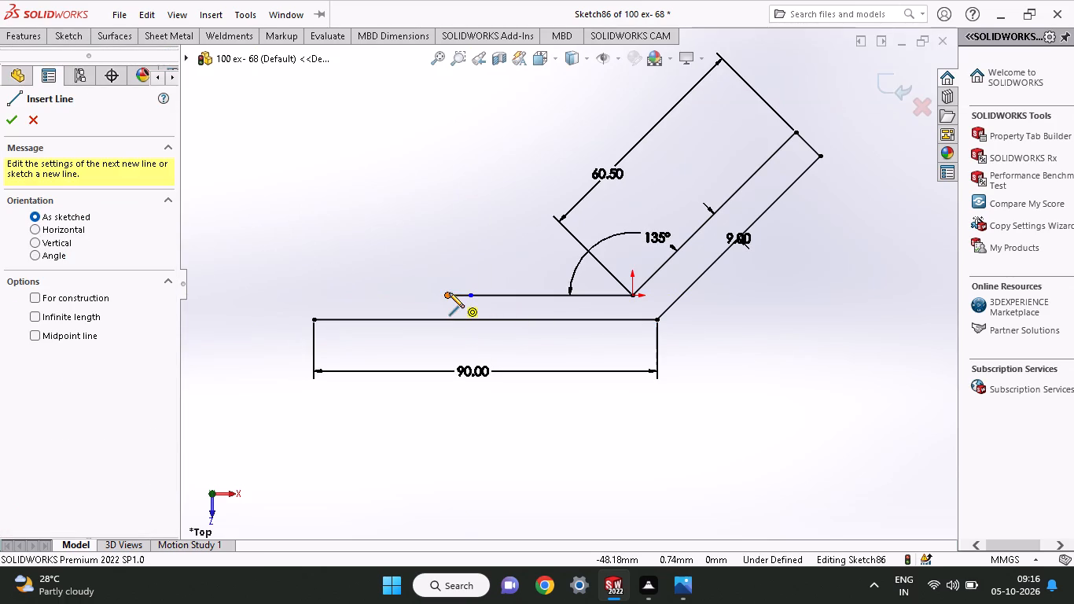
click(449, 293)
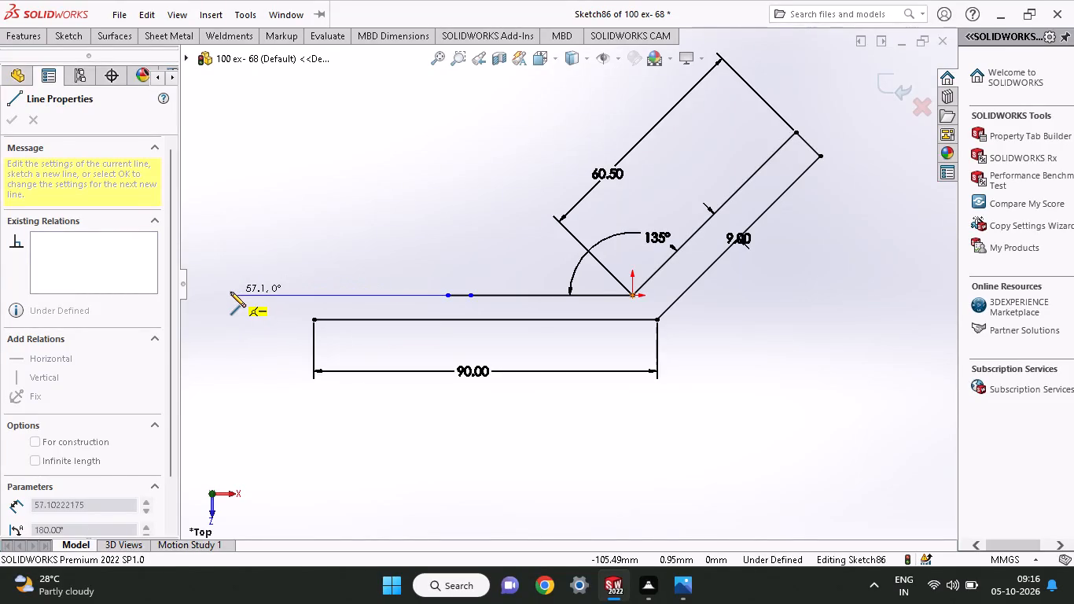
click(230, 292)
right_click(256, 226)
click(270, 234)
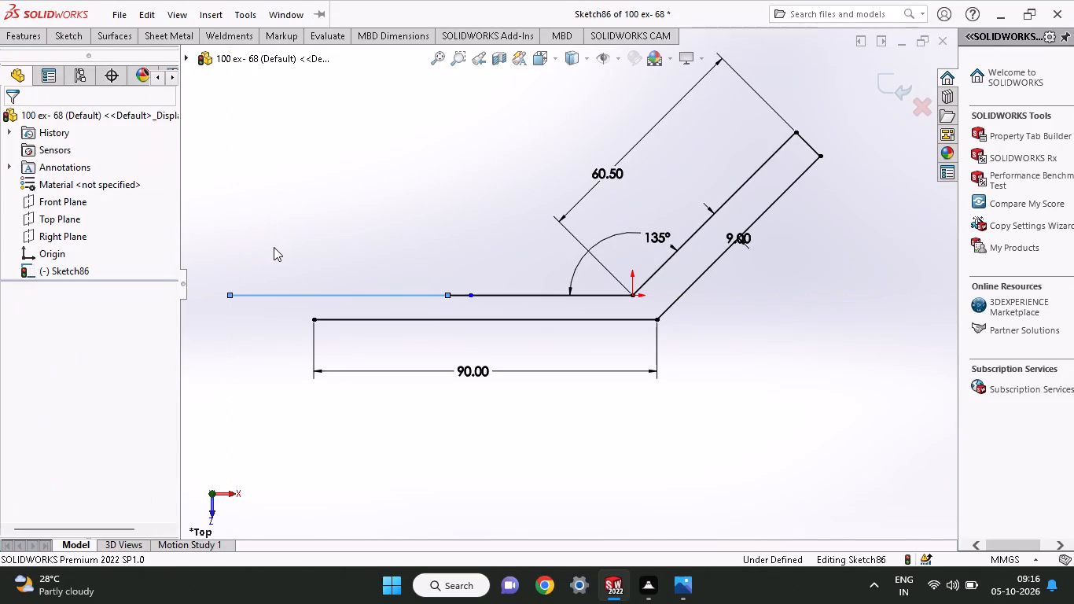
Sketch a vertical line upward from the free endpoint of the 90 mm line, crossing the upper horizontal line.
click(83, 39)
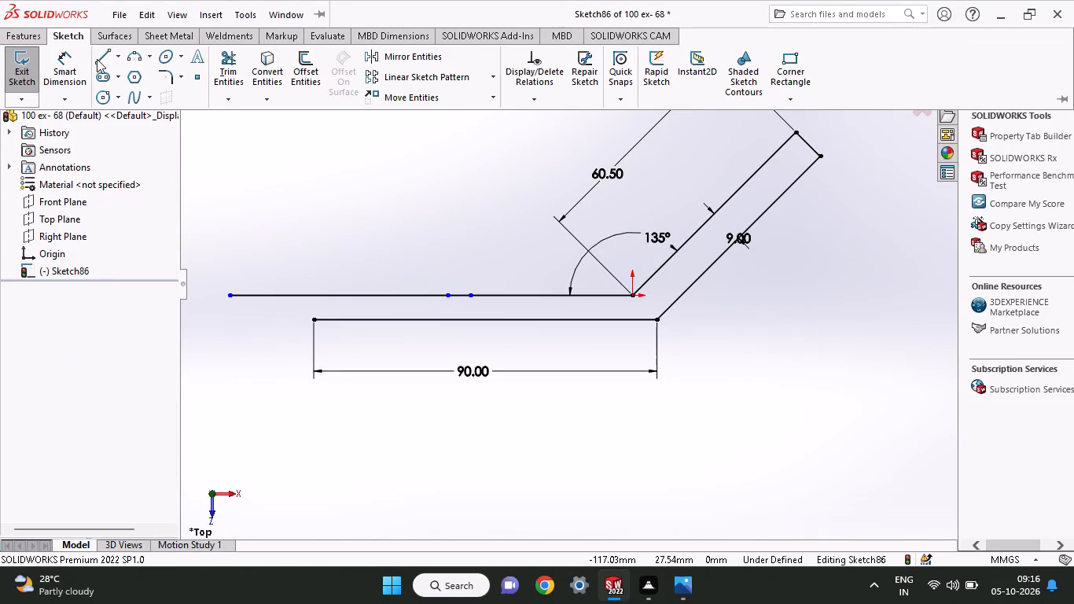
click(98, 59)
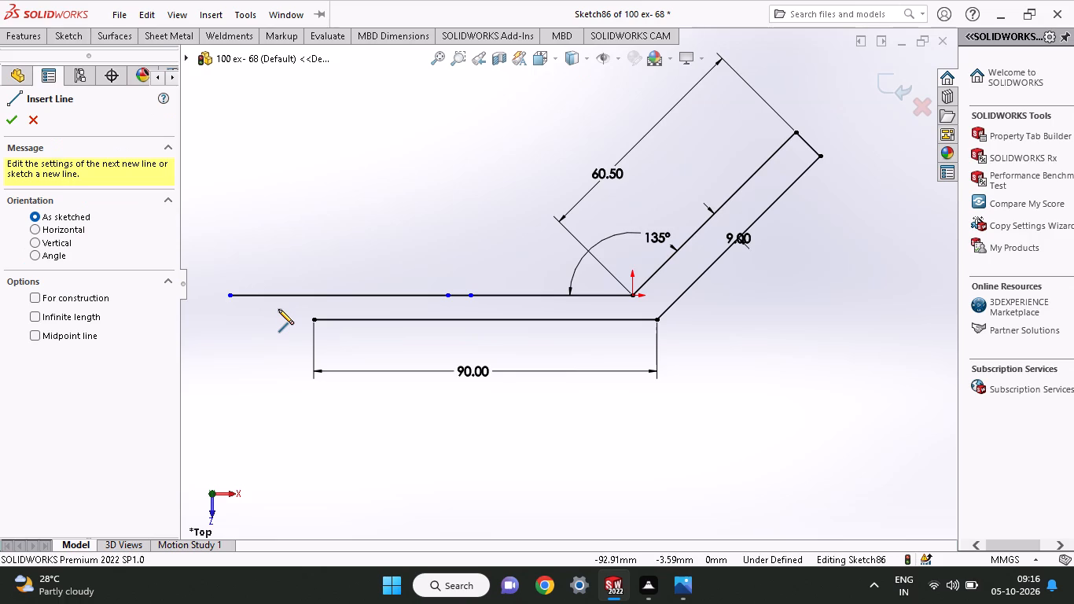
click(313, 322)
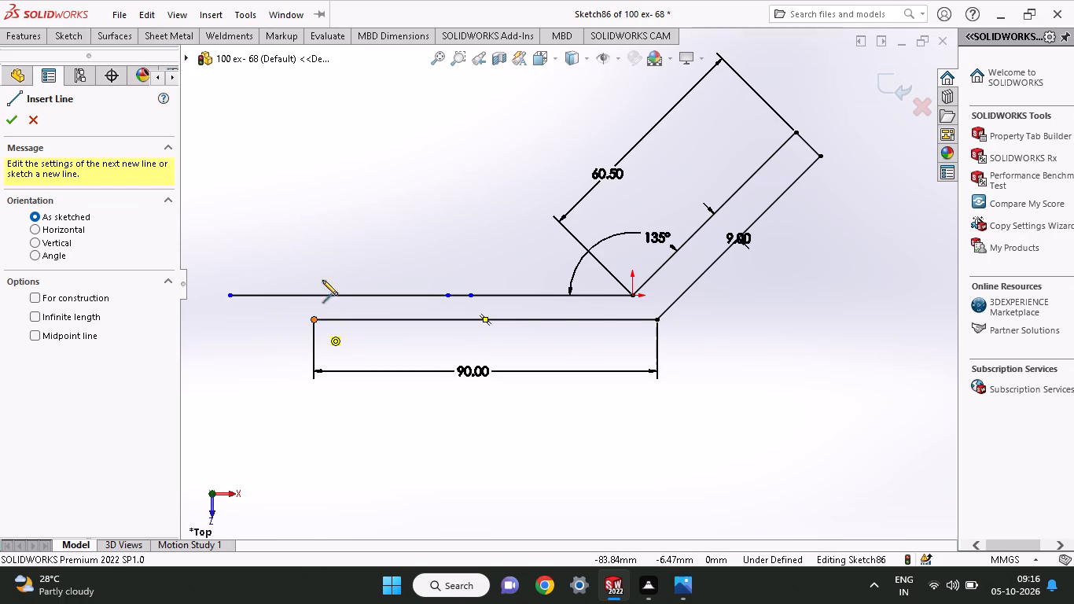
click(312, 250)
right_click(341, 216)
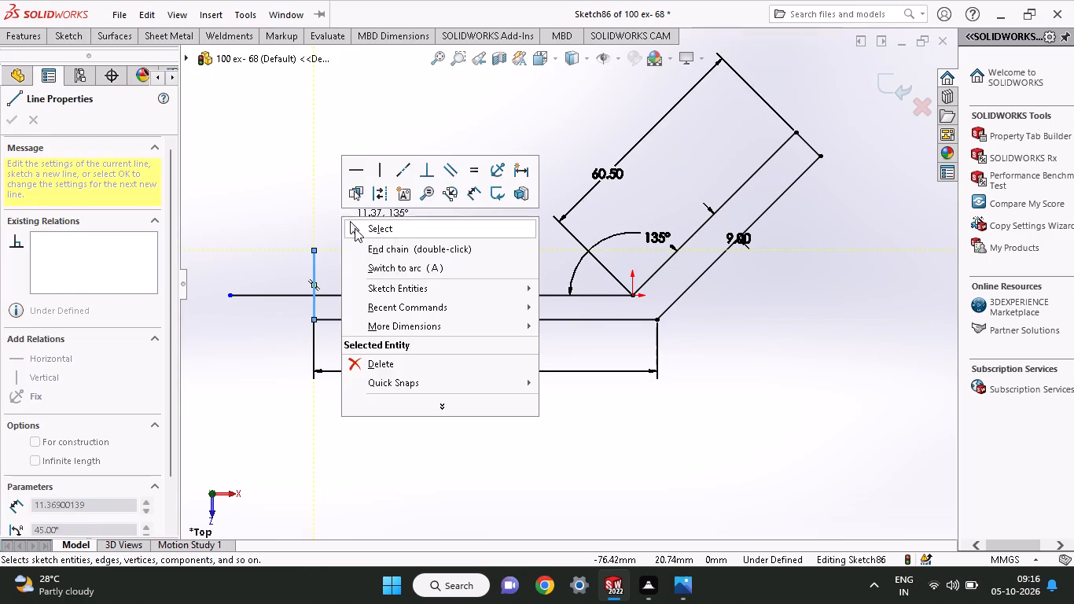
click(355, 228)
Power-trim the overhanging parts of the vertical line and upper horizontal line to close the profile's free end.
click(58, 39)
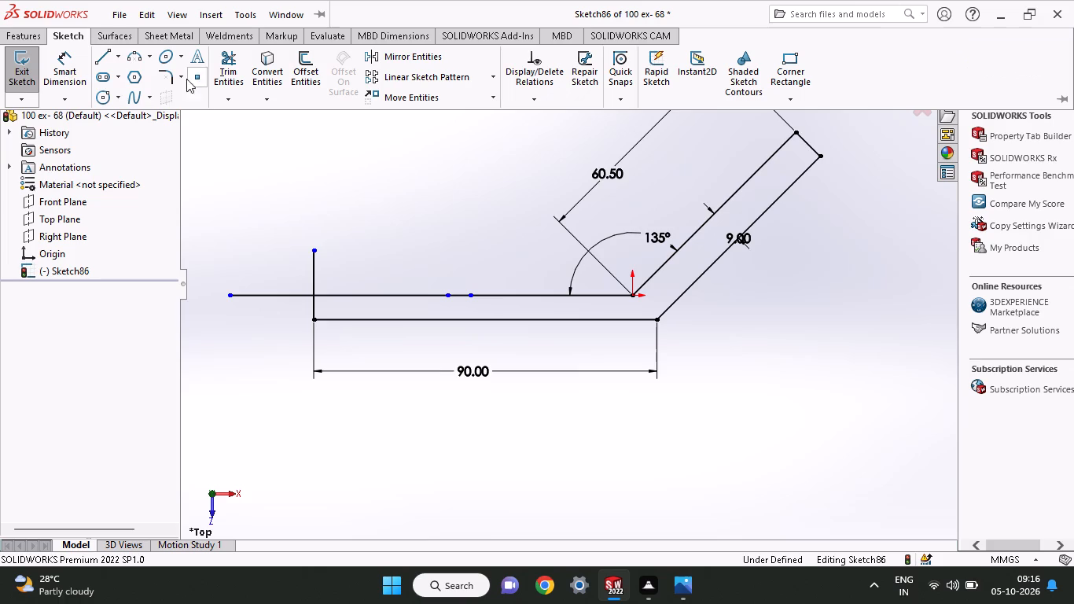
click(216, 53)
drag(357, 287, 326, 280)
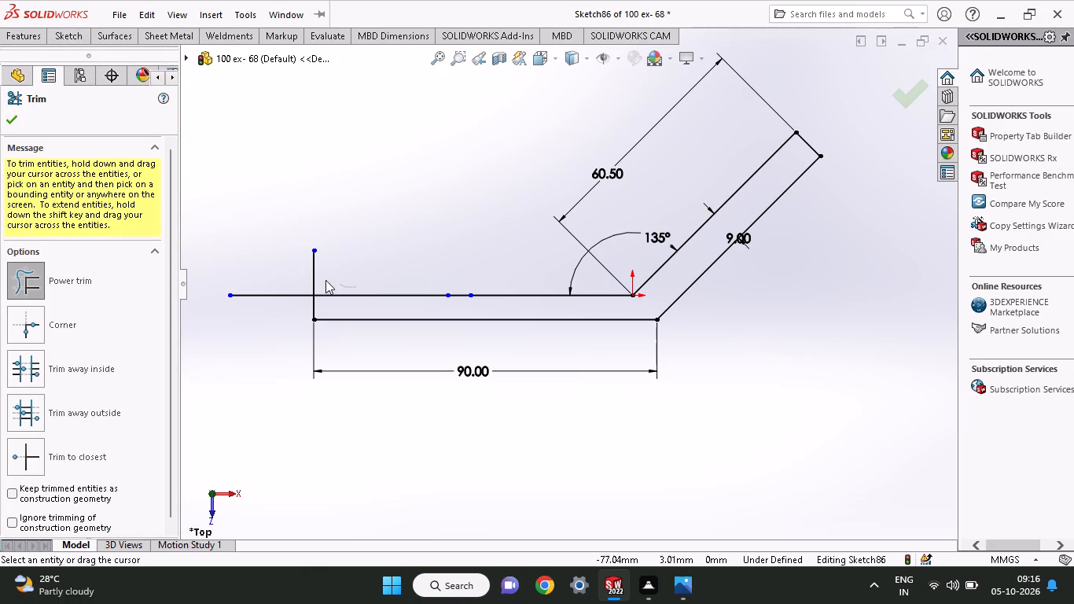
drag(326, 280, 232, 257)
drag(259, 259, 245, 386)
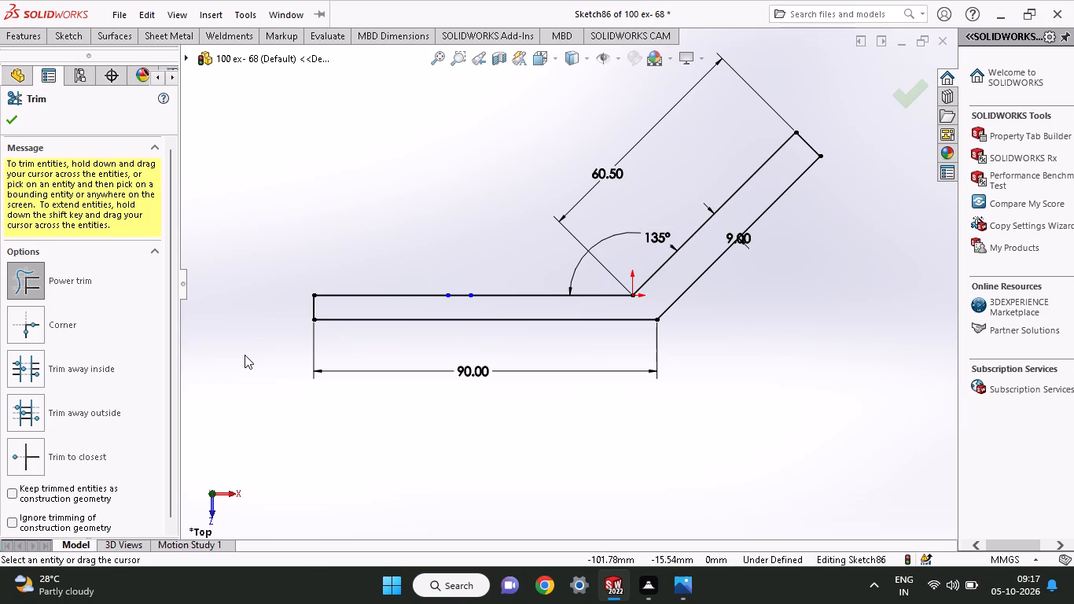
Extrude the closed bent profile as a boss to a blind depth of 60 mm.
click(26, 35)
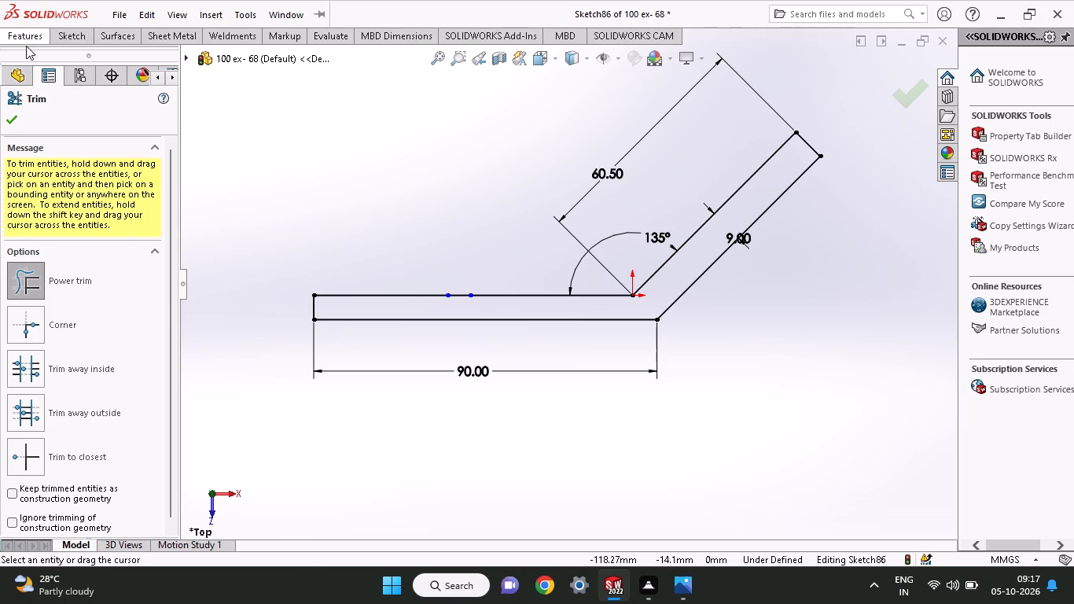
click(31, 82)
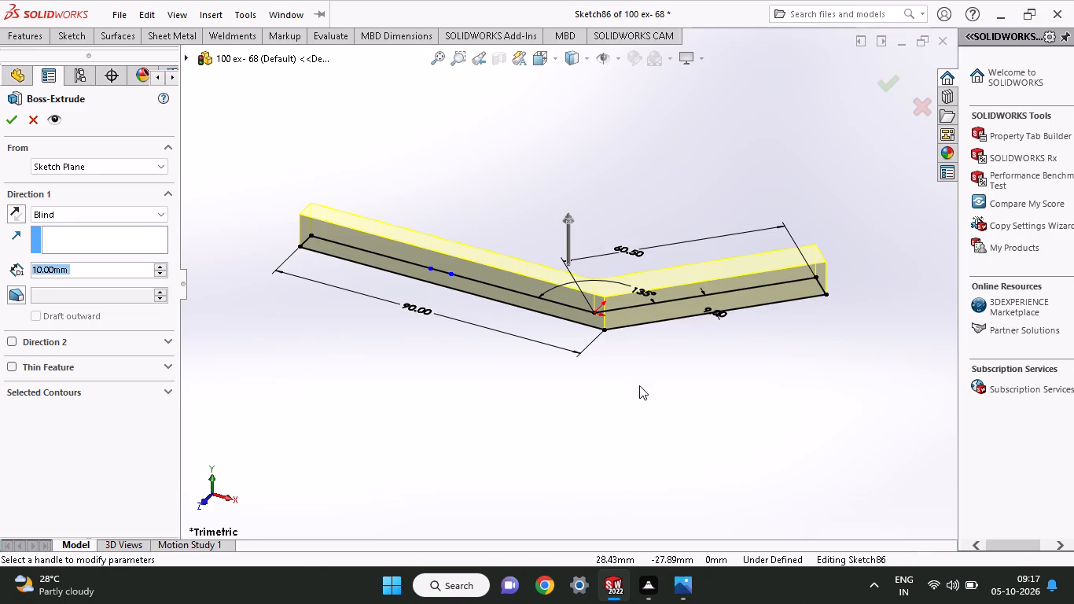
middle_drag(635, 394, 543, 580)
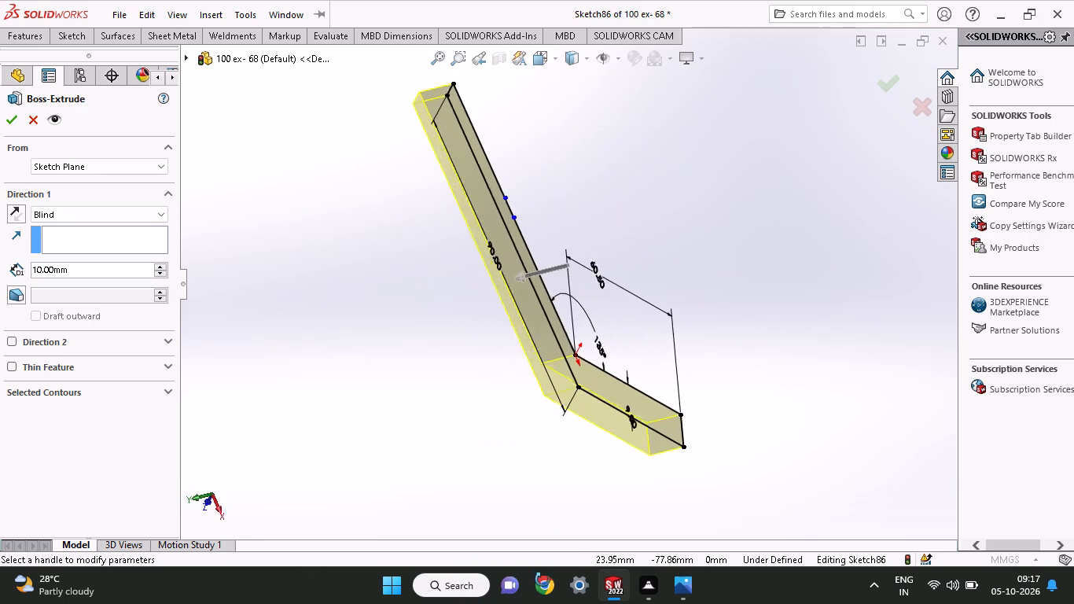
middle_drag(543, 580, 543, 580)
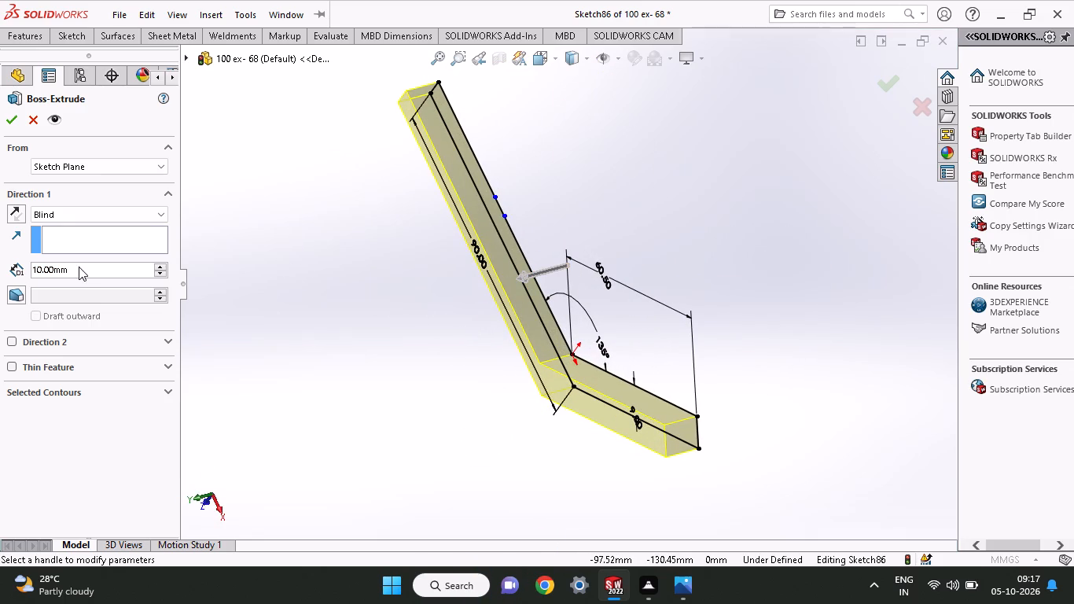
drag(79, 267, 0, 270)
text(60)
key(Return)
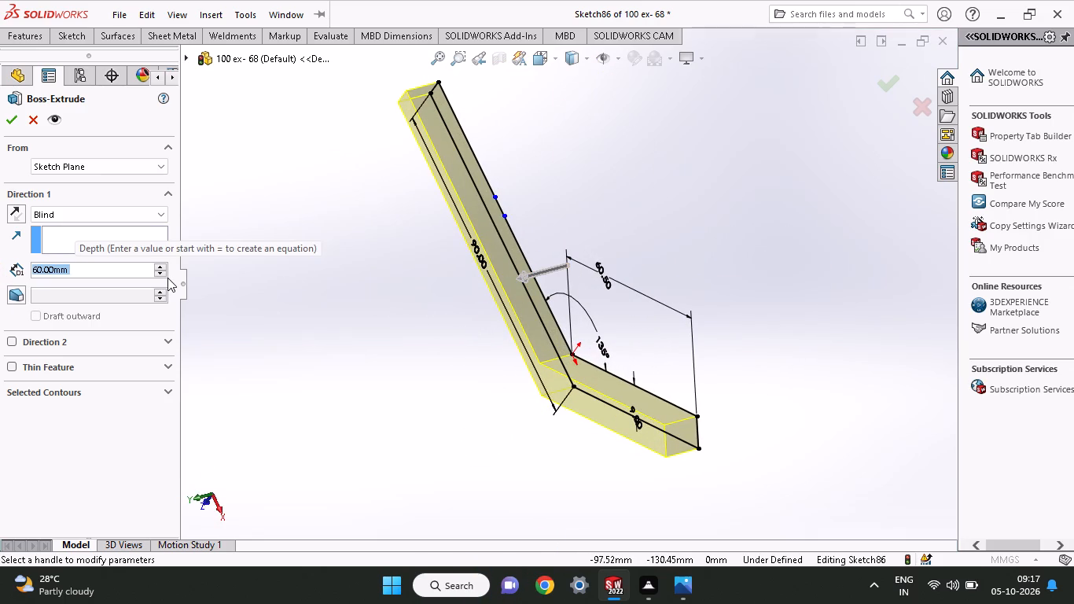
click(15, 125)
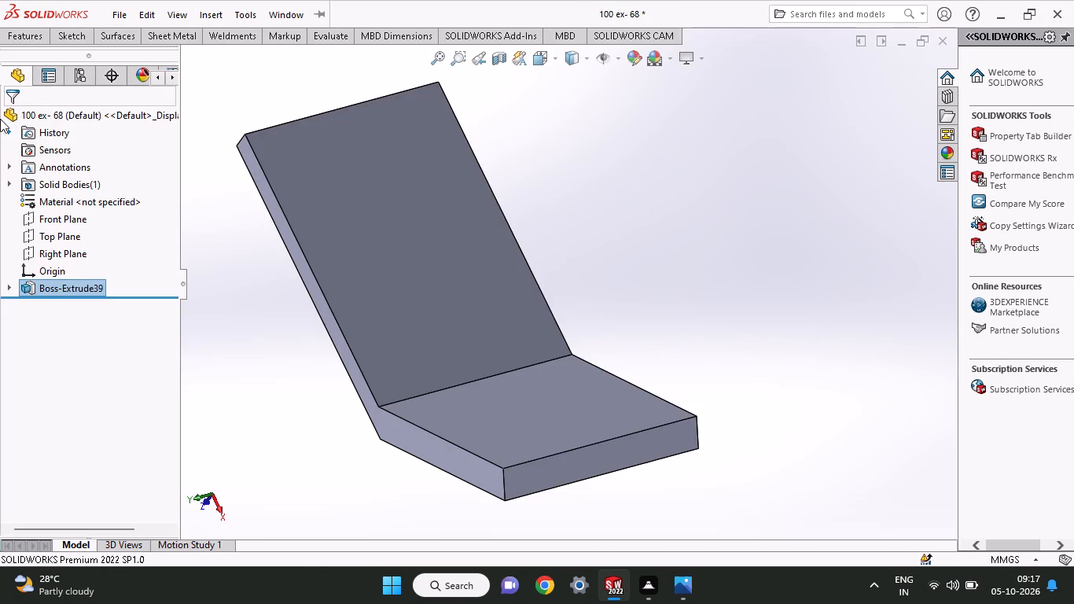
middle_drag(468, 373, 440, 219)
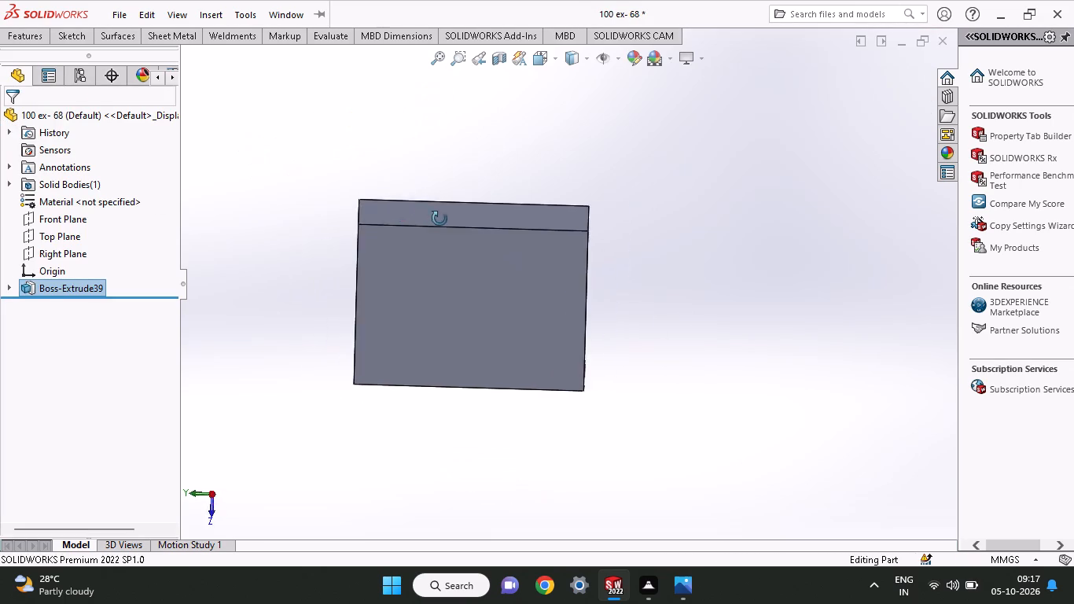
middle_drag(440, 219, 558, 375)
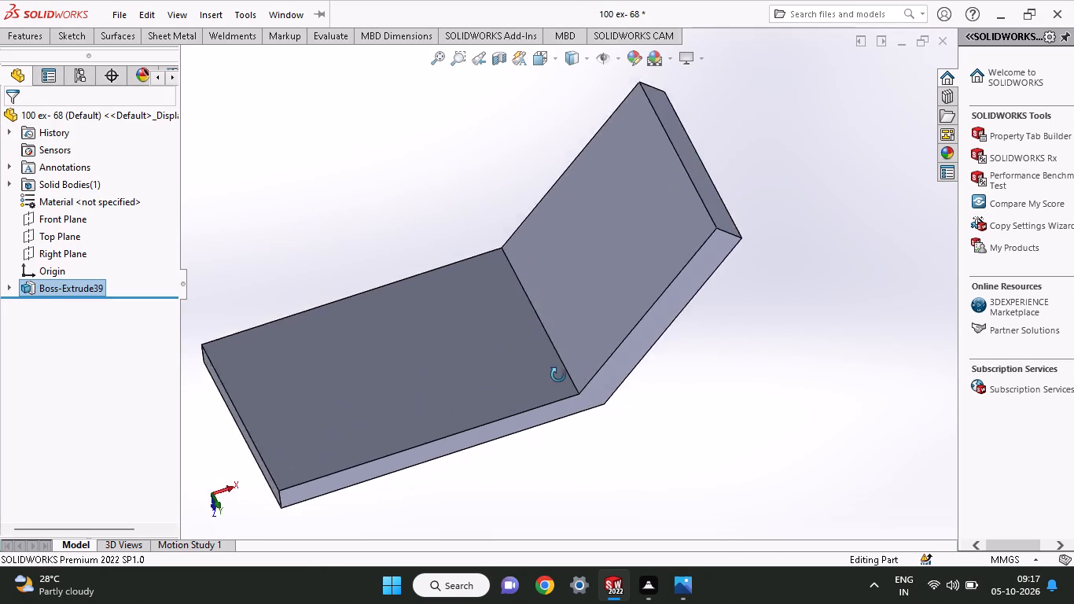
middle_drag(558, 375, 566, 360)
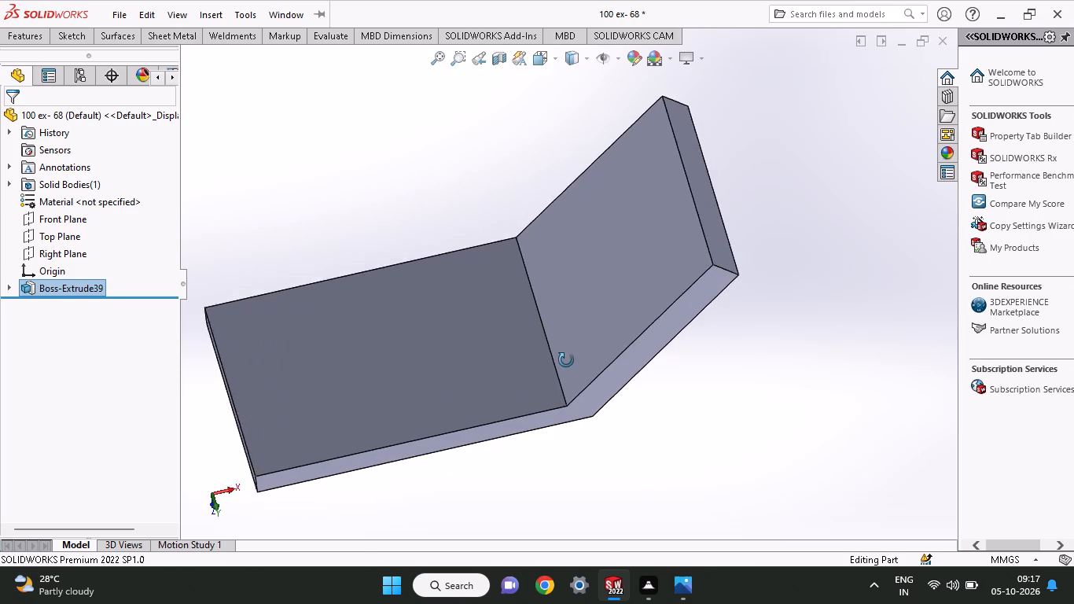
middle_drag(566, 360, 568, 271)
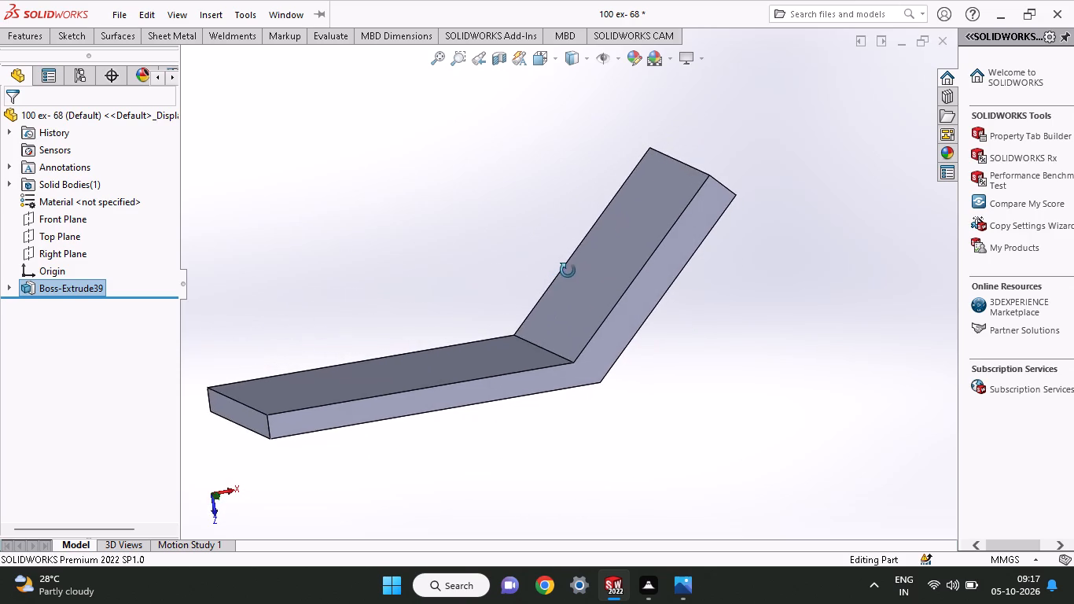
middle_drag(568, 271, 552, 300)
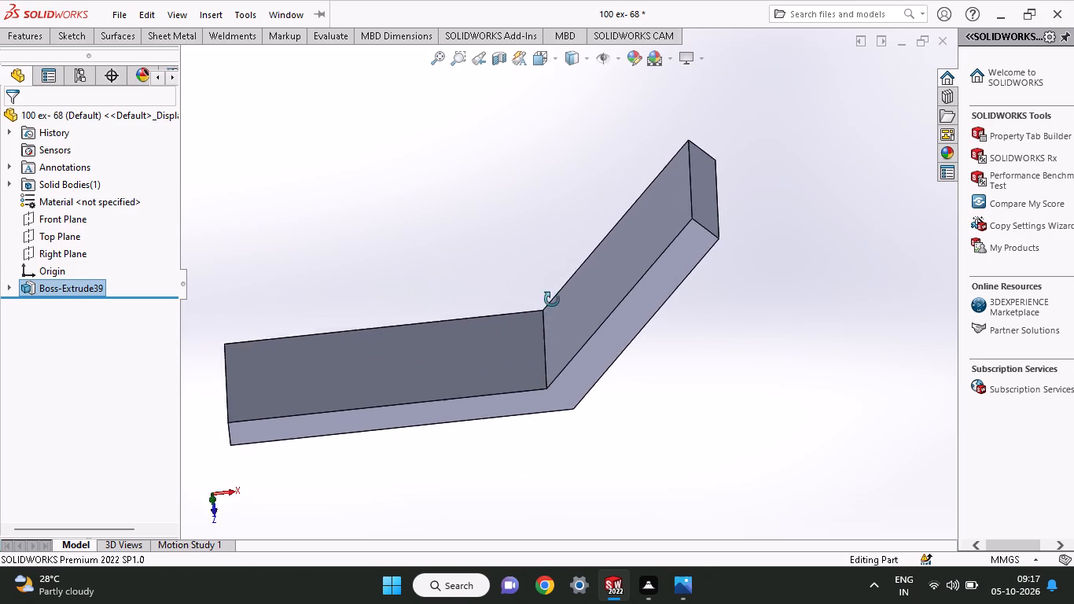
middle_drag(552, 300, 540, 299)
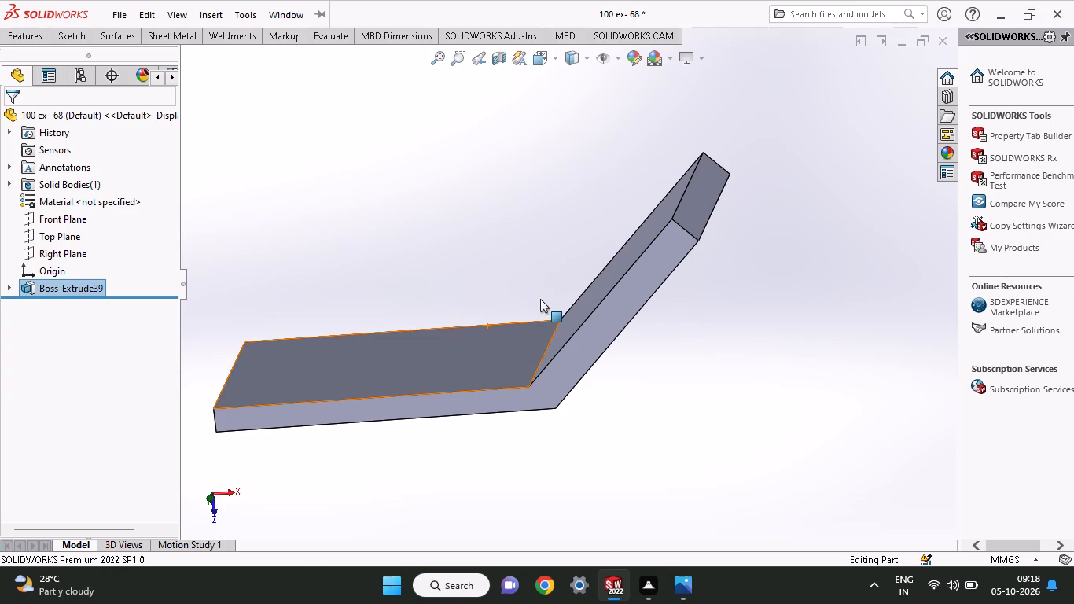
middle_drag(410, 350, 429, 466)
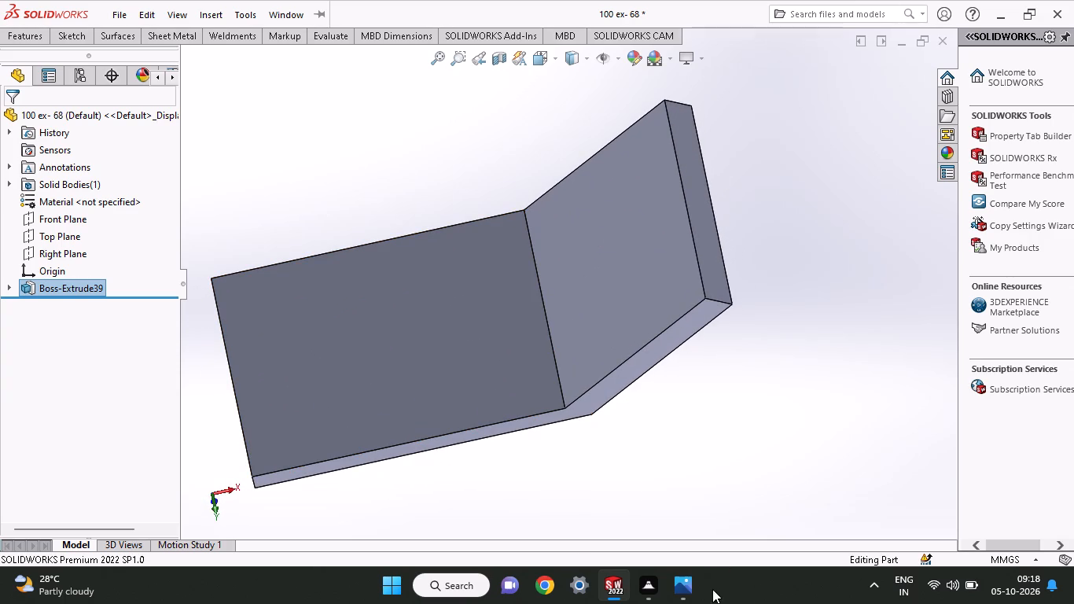
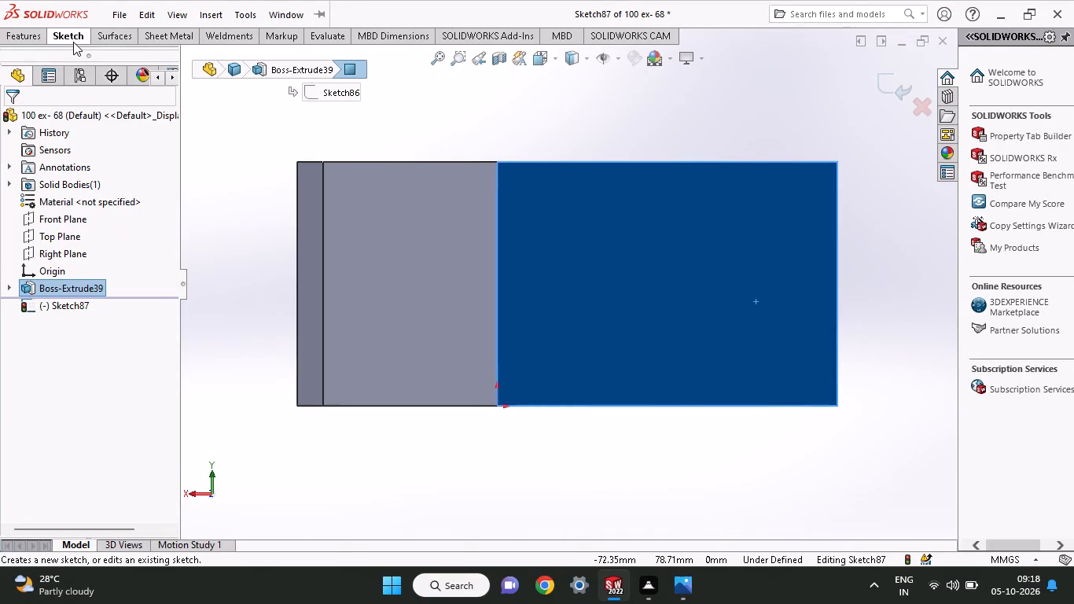
Sketch a circle with a radius of about 16 mm centred on the midpoint of the 90 mm arm's free end edge.
click(73, 42)
click(101, 94)
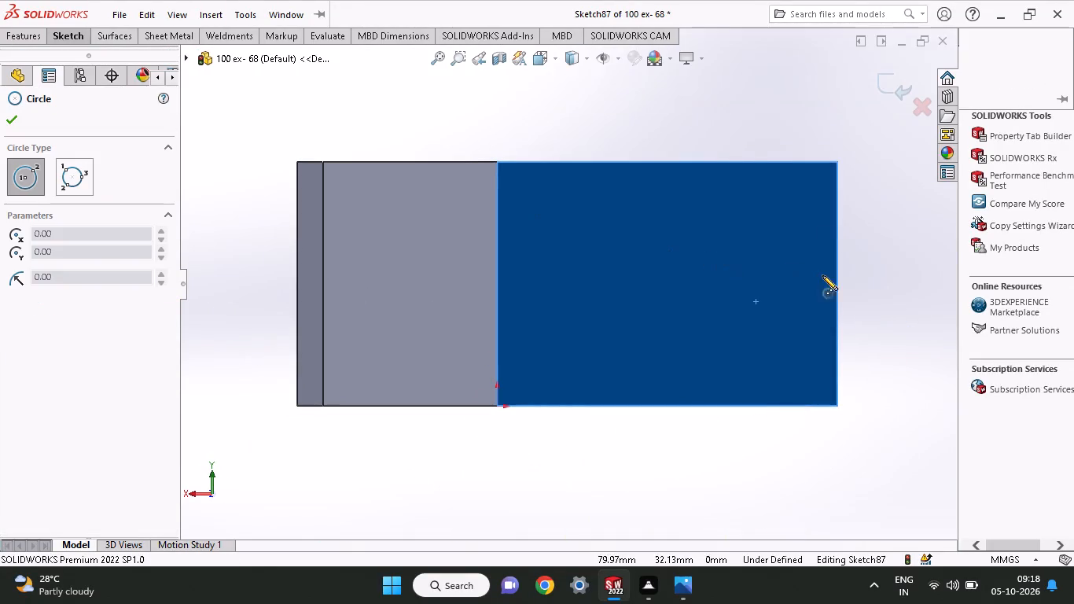
click(837, 282)
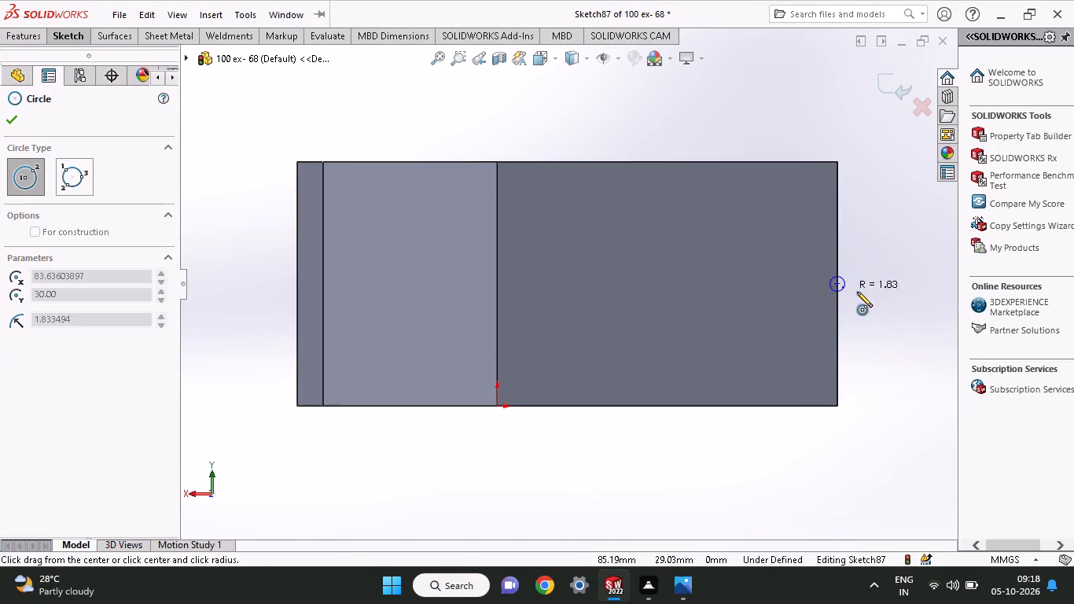
click(898, 308)
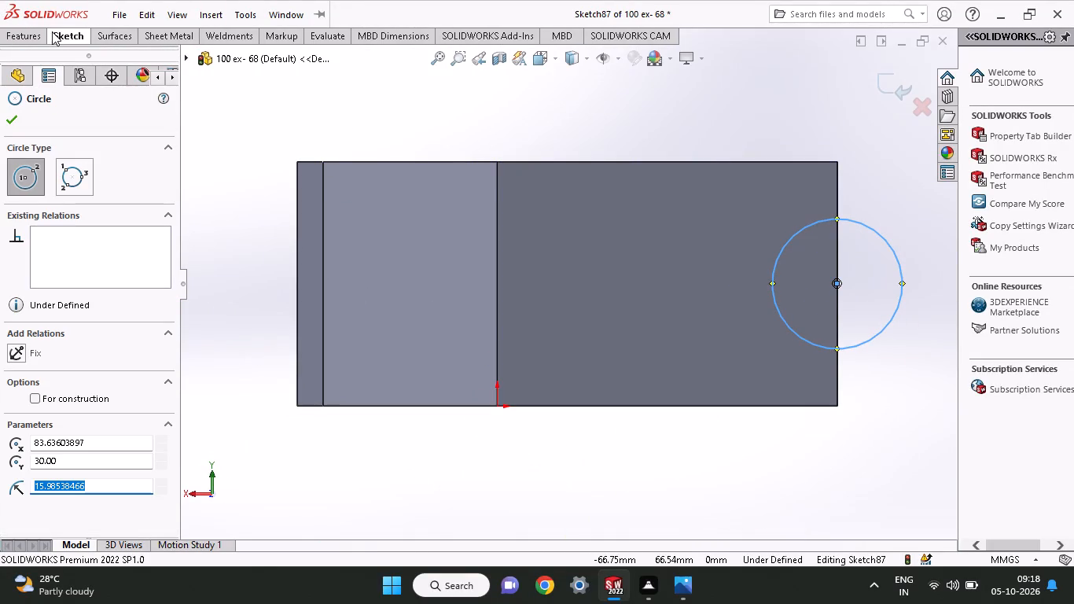
Dimension the circle's diameter to 30 mm.
click(57, 33)
click(54, 57)
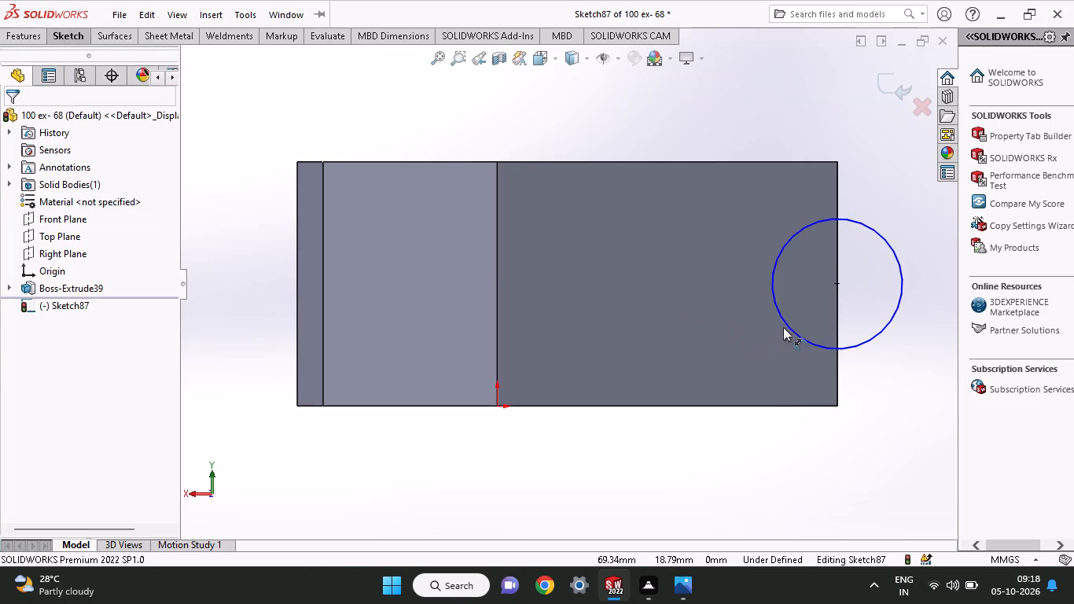
click(785, 322)
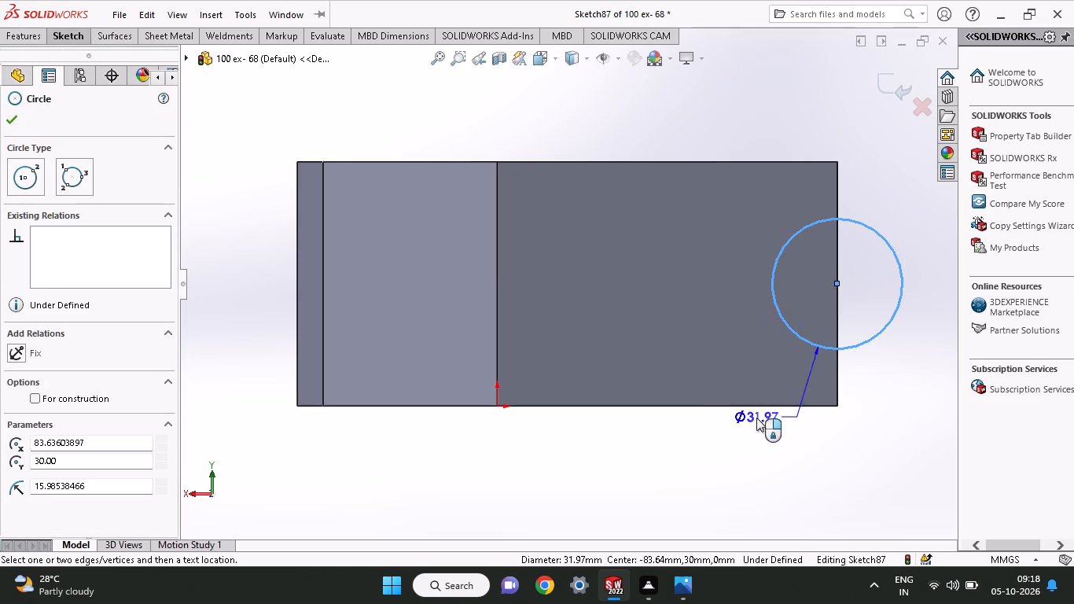
click(741, 450)
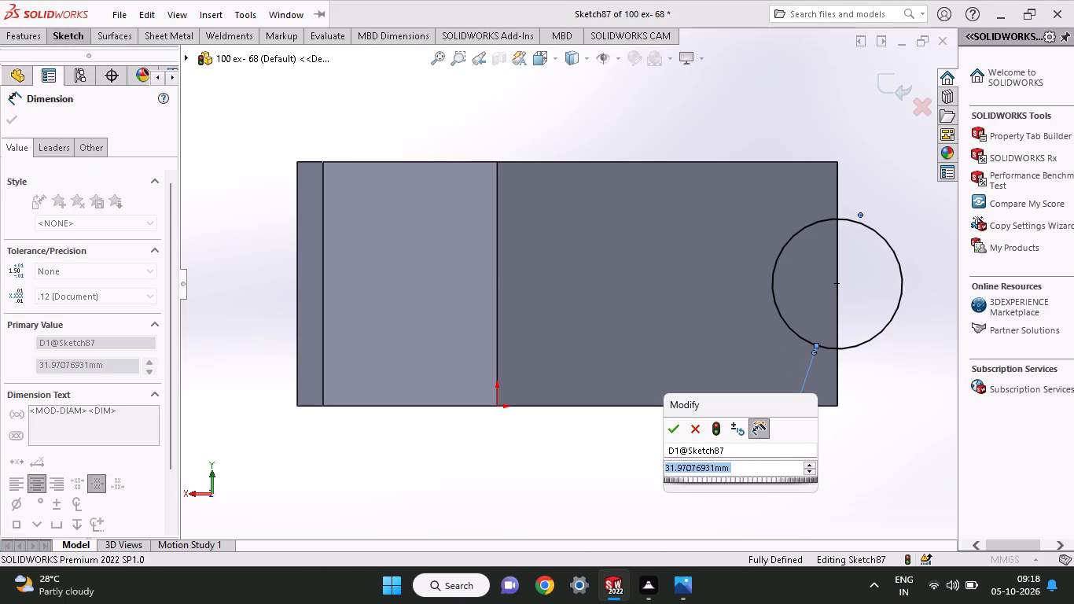
text(30)
key(Return)
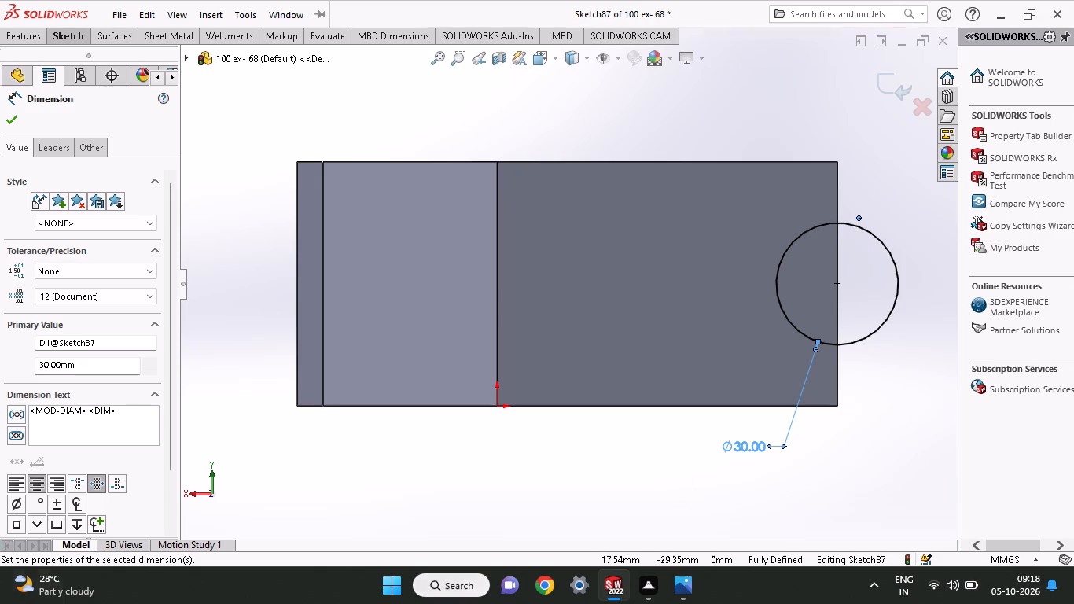
Sketch a concentric outer circle of 30 mm radius, reaching the corner of the arm's free end.
click(68, 39)
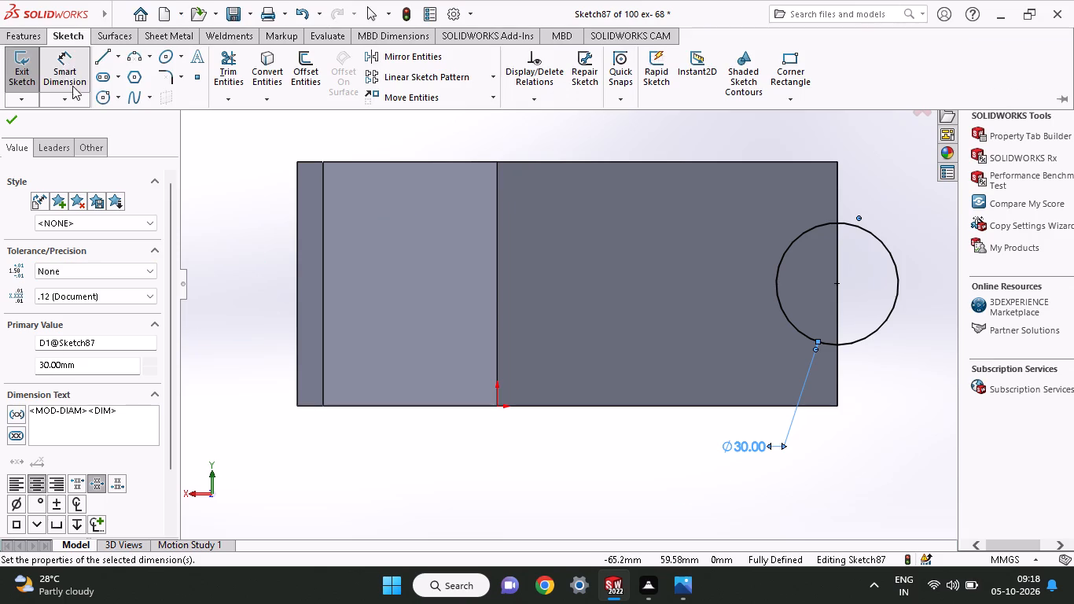
click(99, 102)
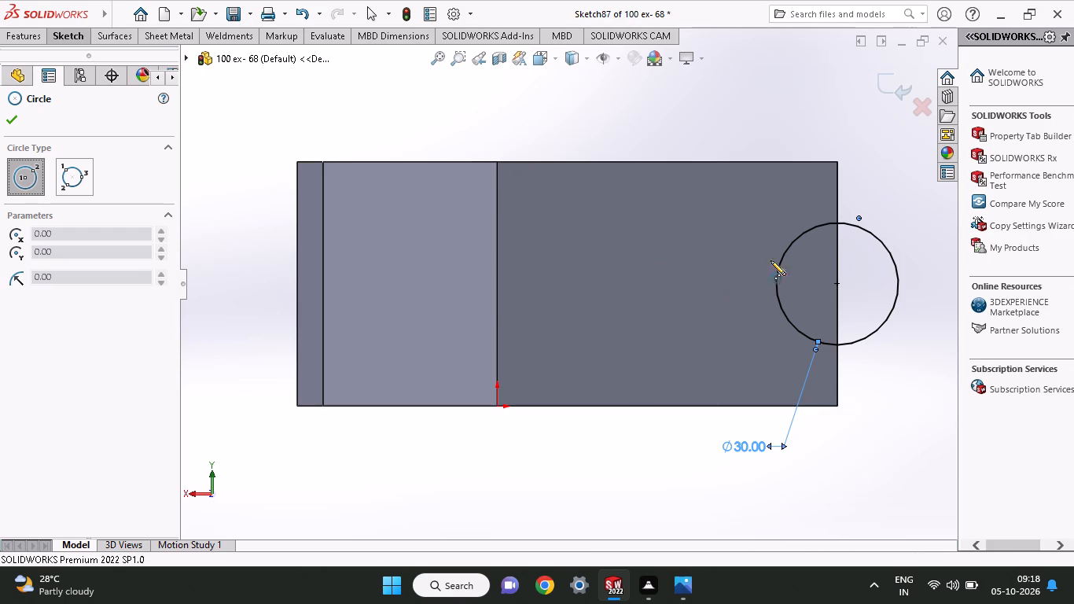
click(840, 285)
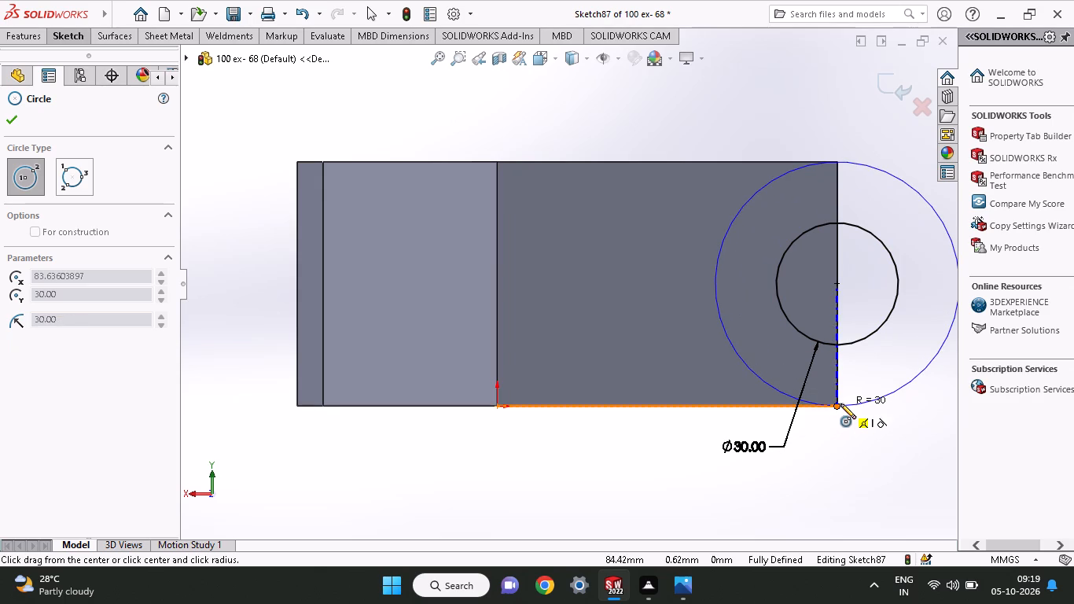
click(840, 403)
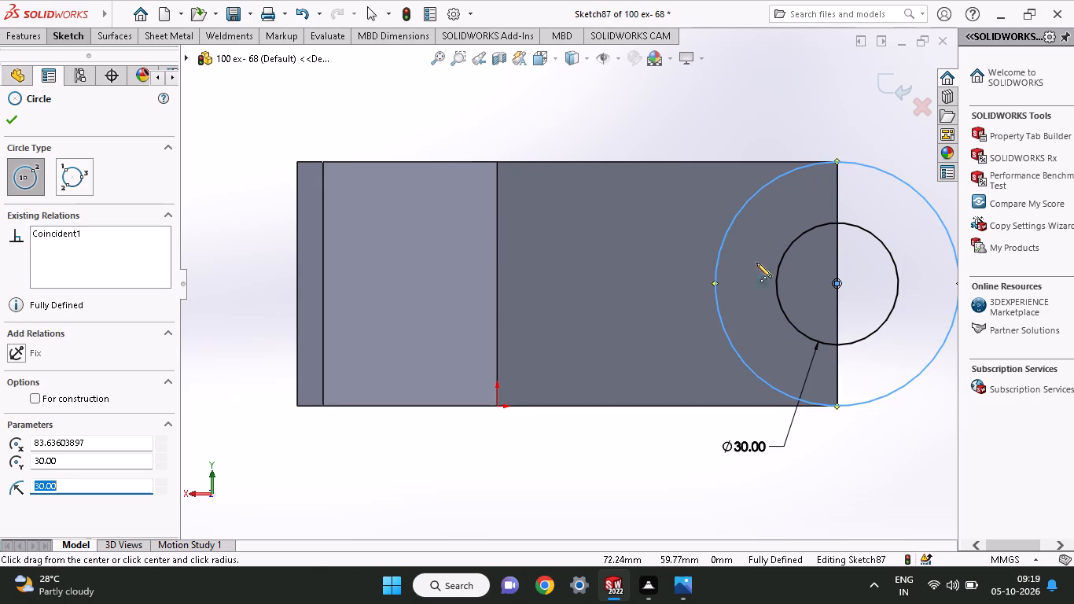
Extrude the ring between the two circles as a merged boss to a blind depth of 30 mm.
middle_drag(726, 336, 689, 112)
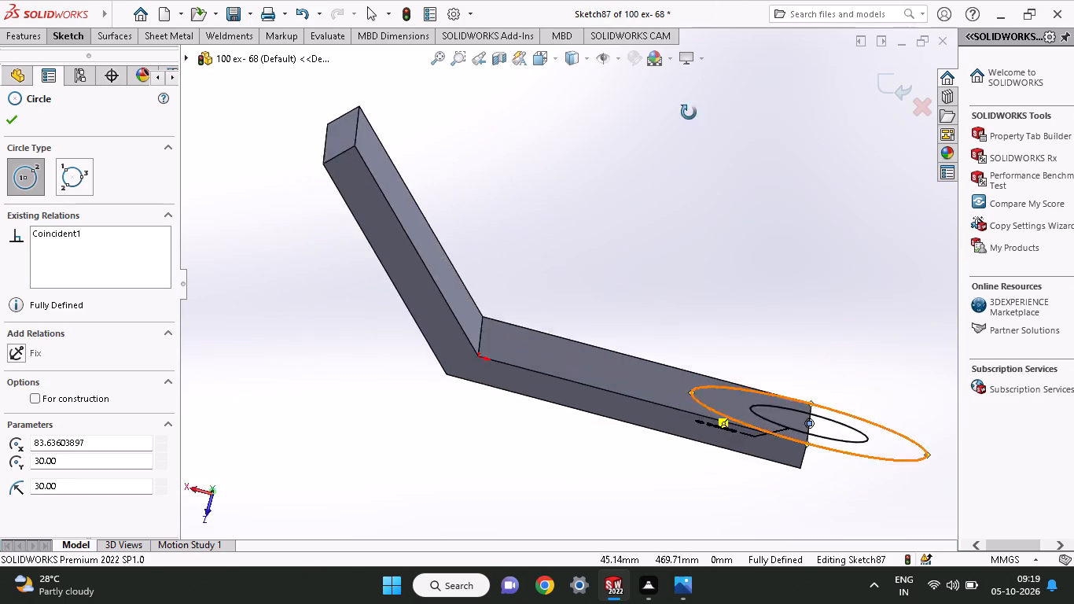
middle_drag(689, 112, 690, 160)
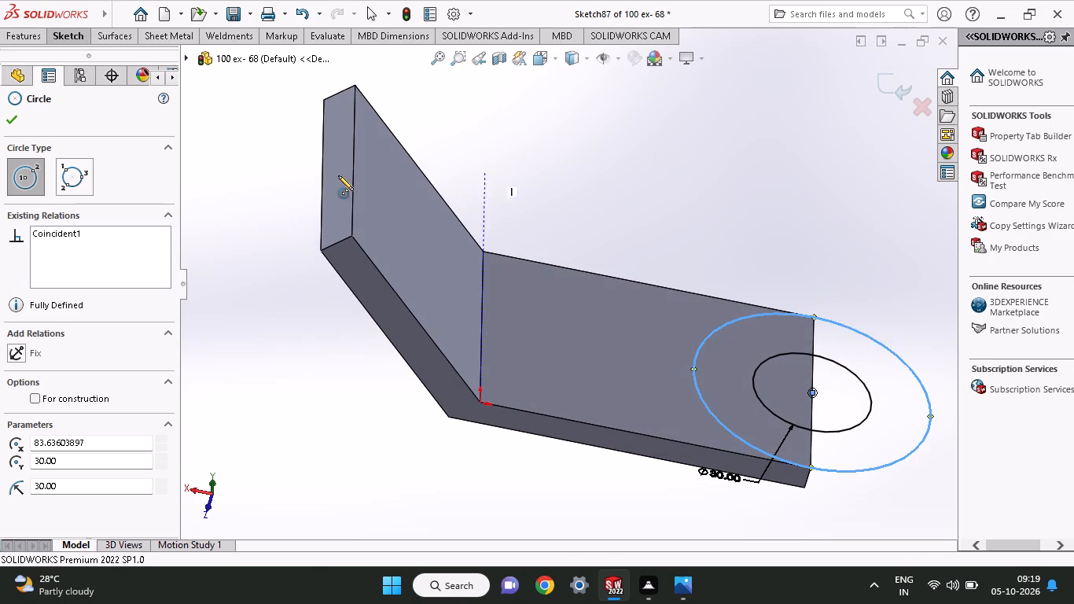
click(14, 39)
click(21, 67)
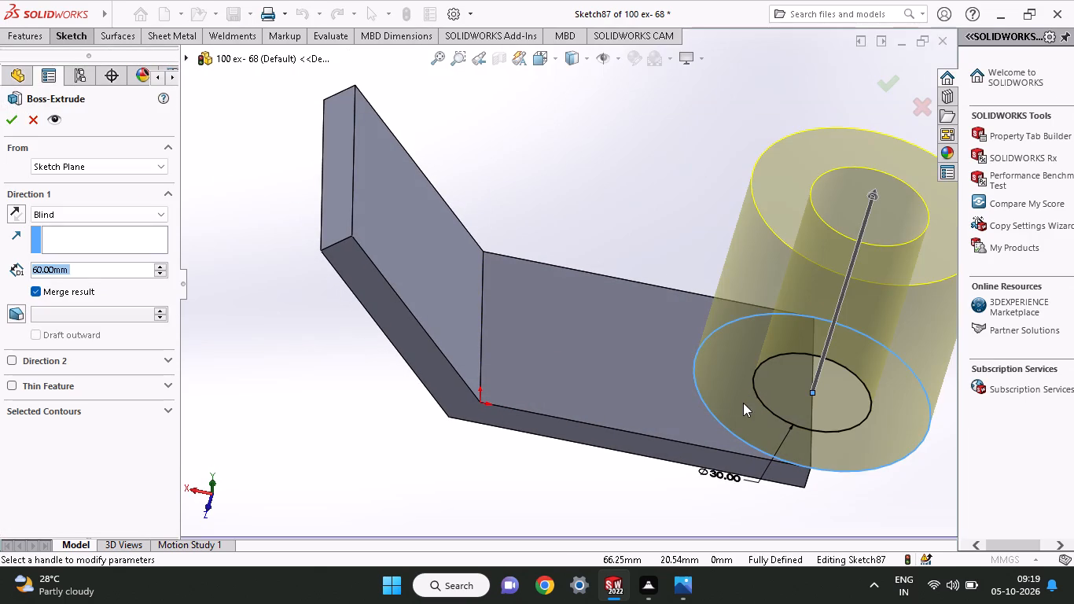
text(30)
key(Return)
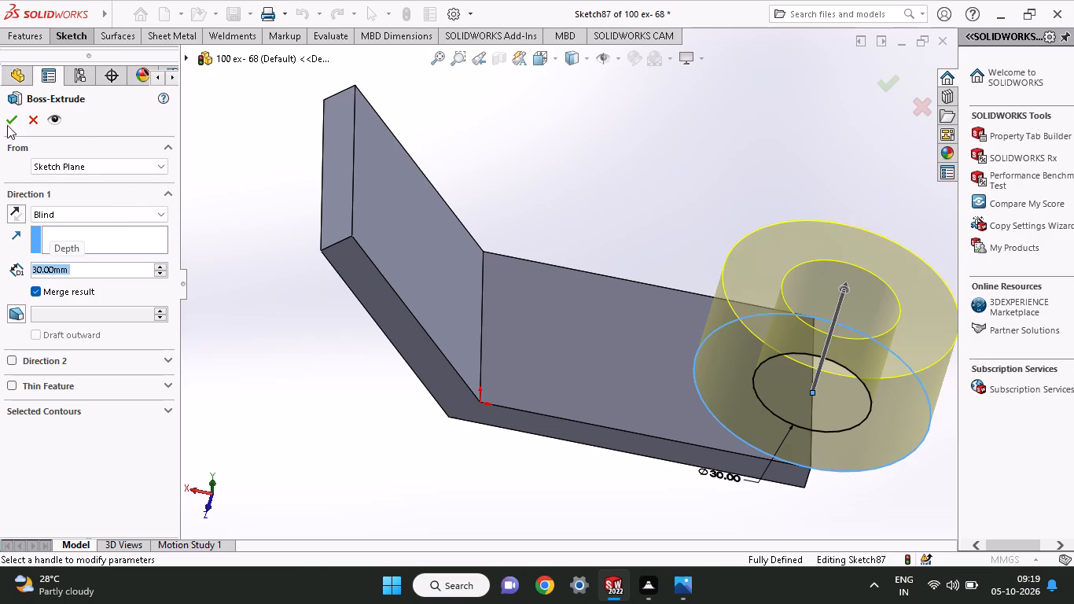
click(13, 119)
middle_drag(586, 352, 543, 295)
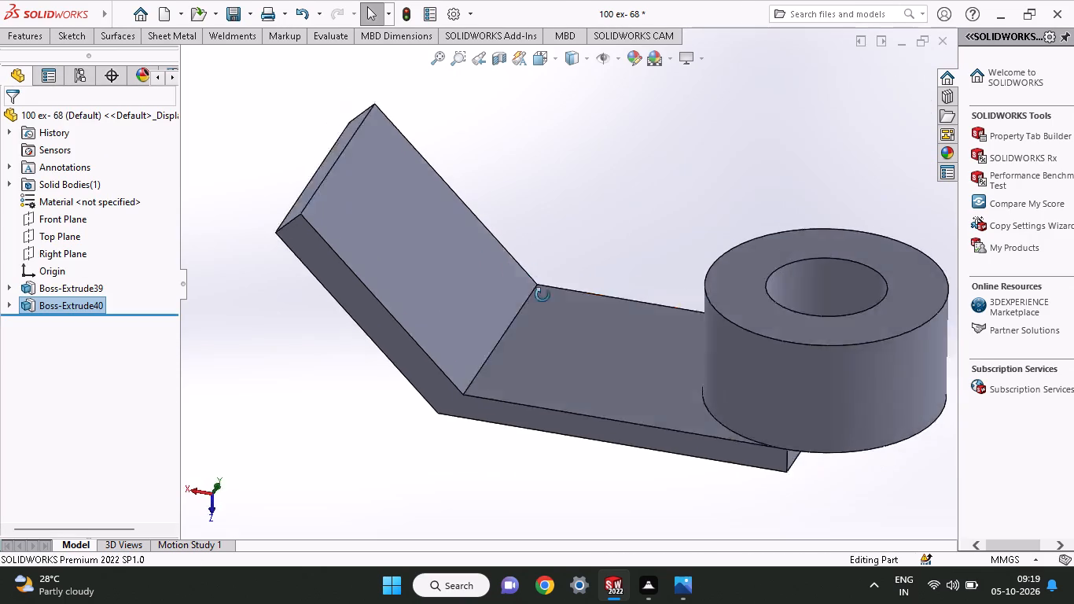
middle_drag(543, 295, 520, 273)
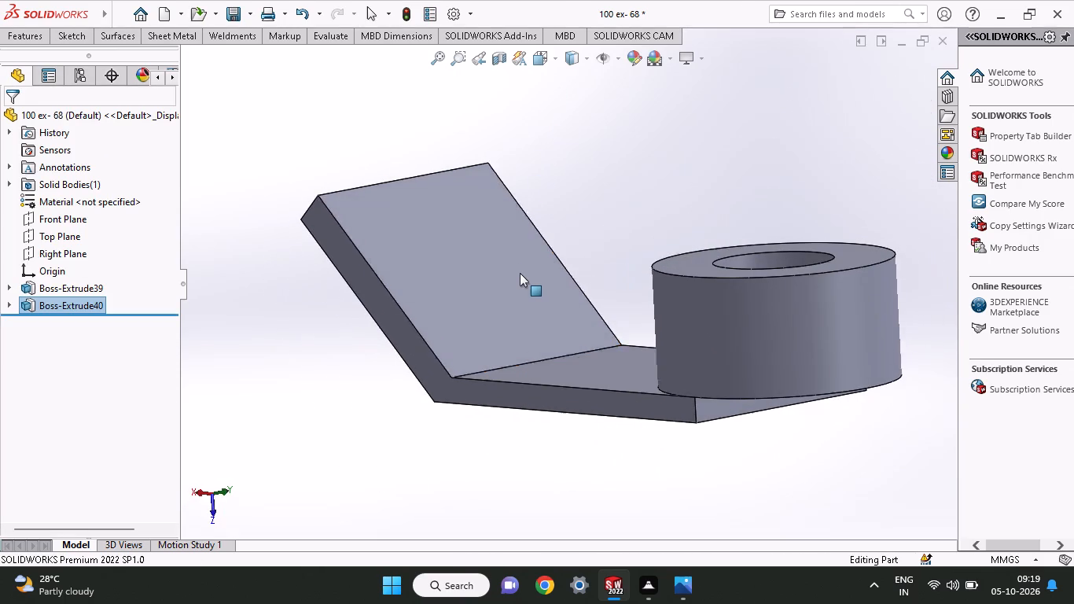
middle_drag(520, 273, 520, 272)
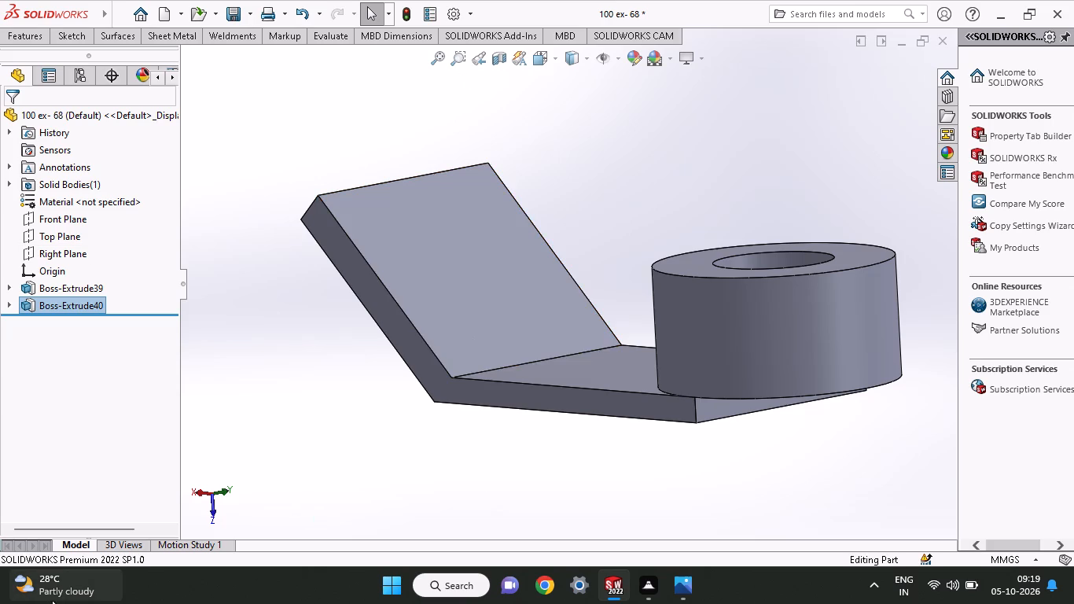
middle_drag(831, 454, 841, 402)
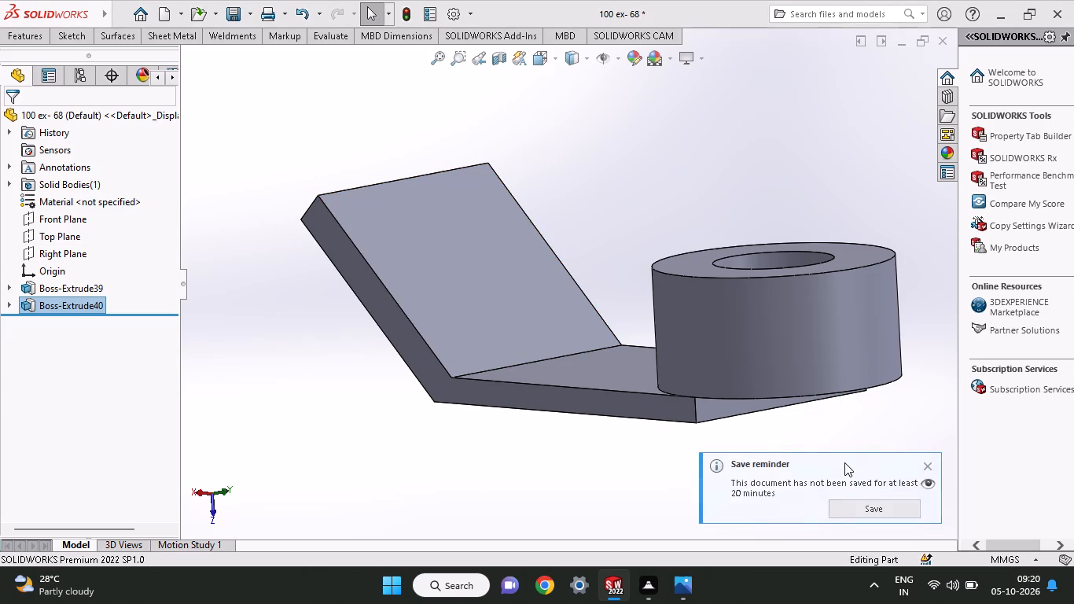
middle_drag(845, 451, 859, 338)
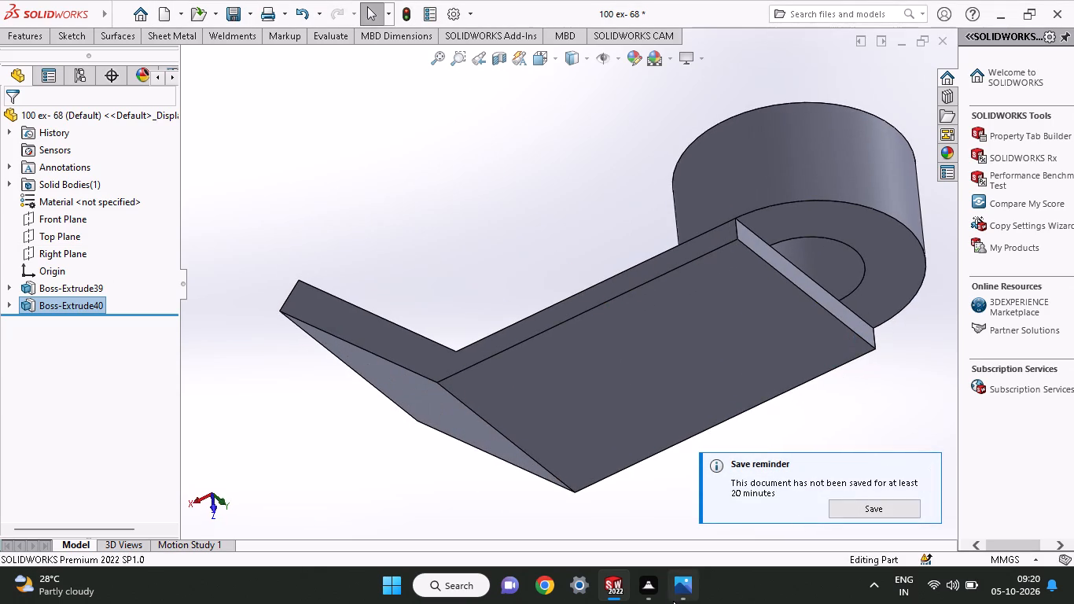
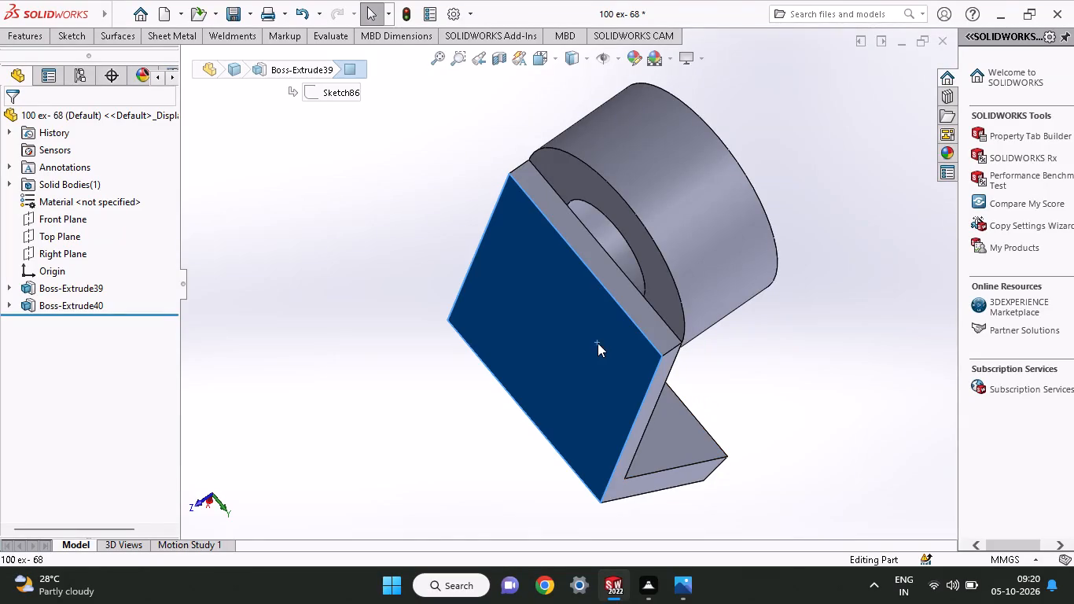
Sketch concentric circles of 15 mm and 30 mm radius on the 90 mm arm's outer face, centred on its free end edge's midpoint.
click(664, 310)
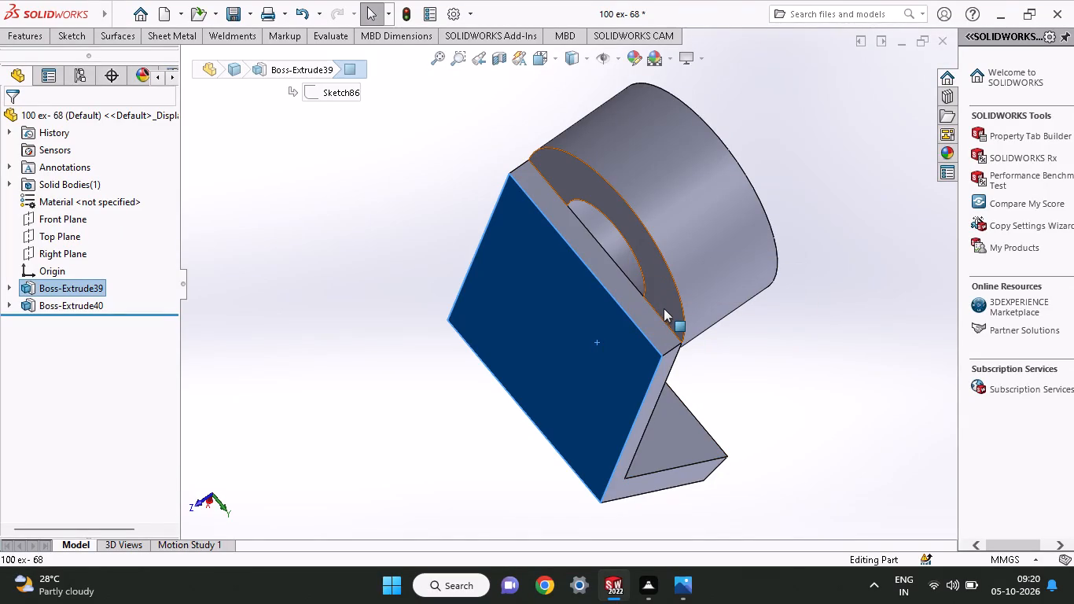
click(621, 353)
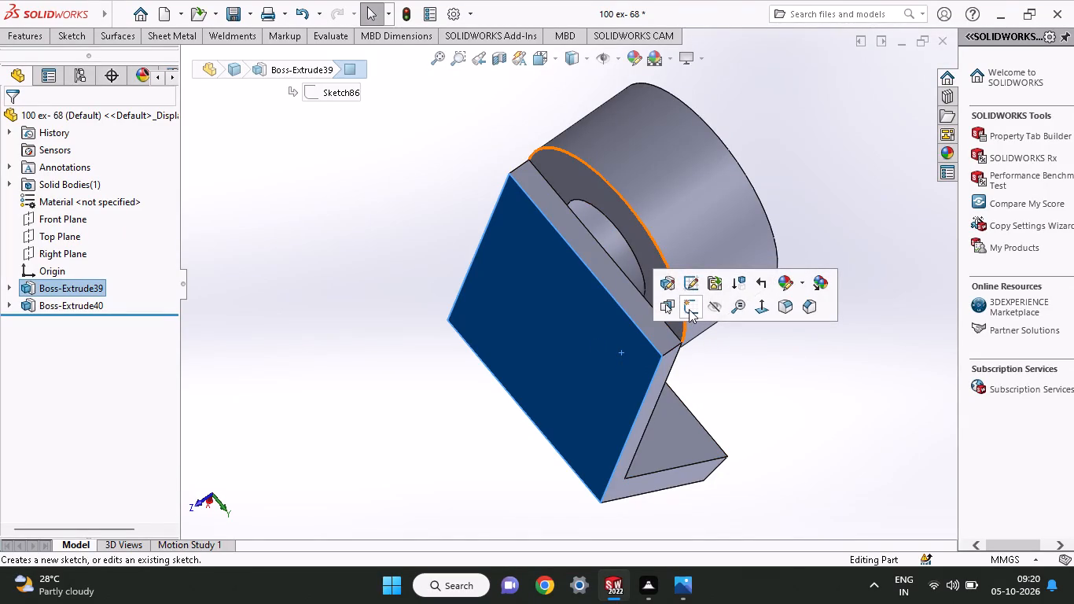
click(689, 309)
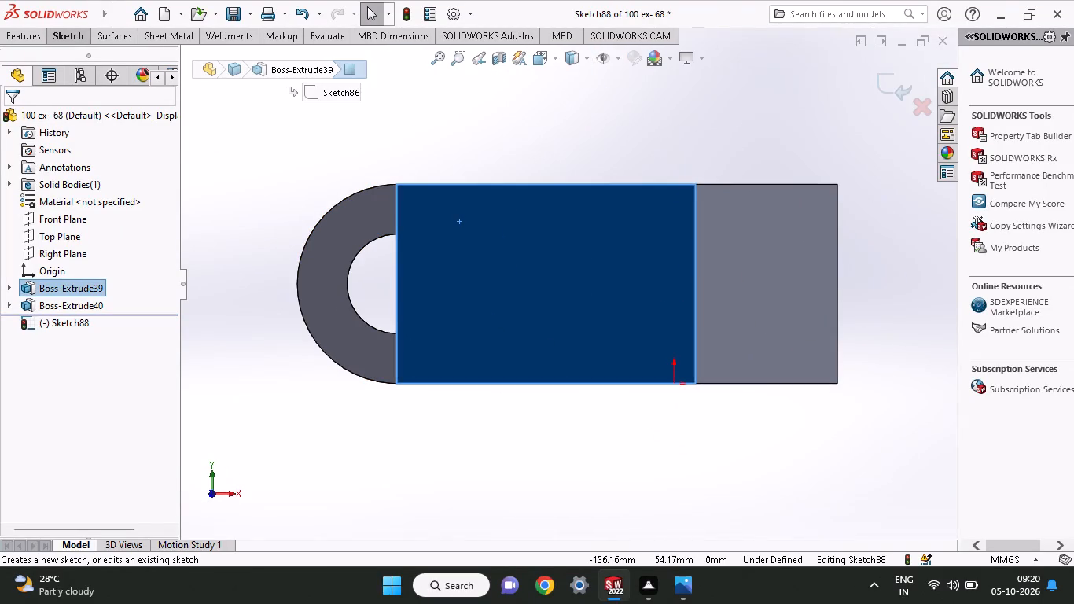
click(75, 41)
click(107, 99)
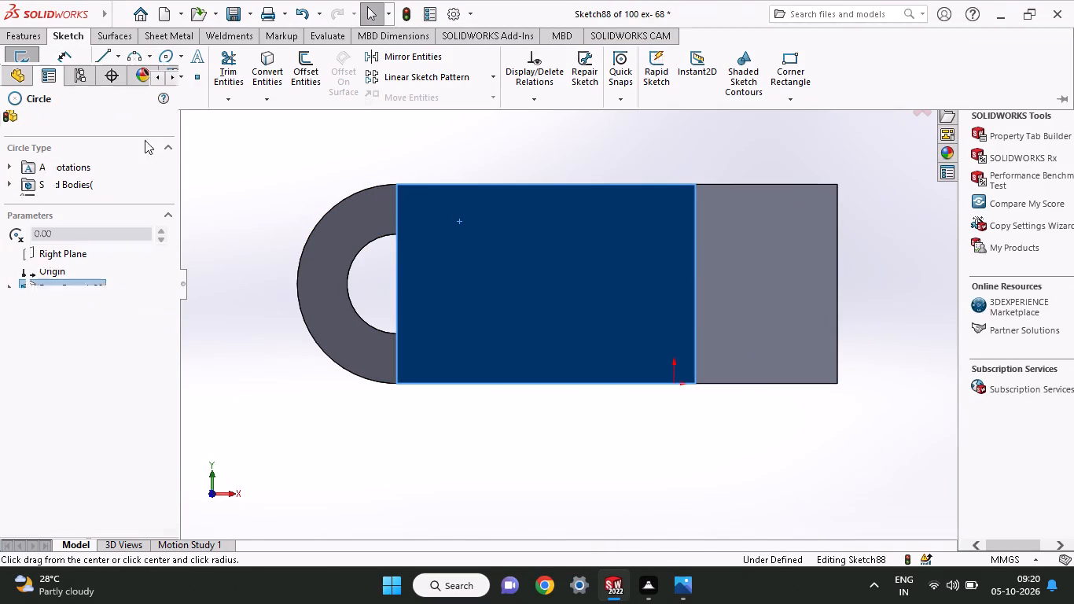
click(397, 284)
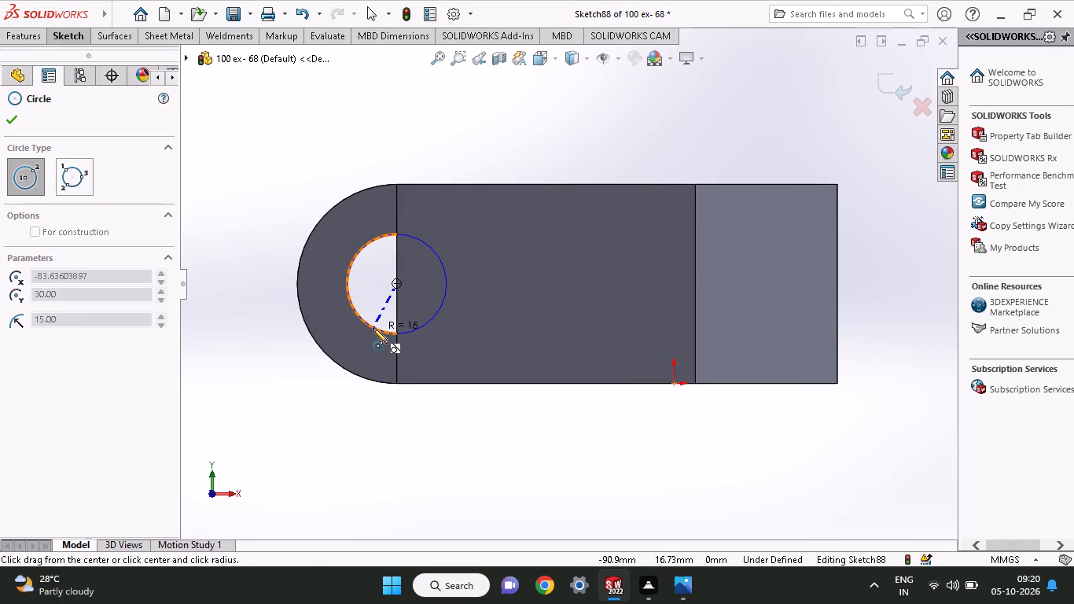
click(373, 328)
click(396, 284)
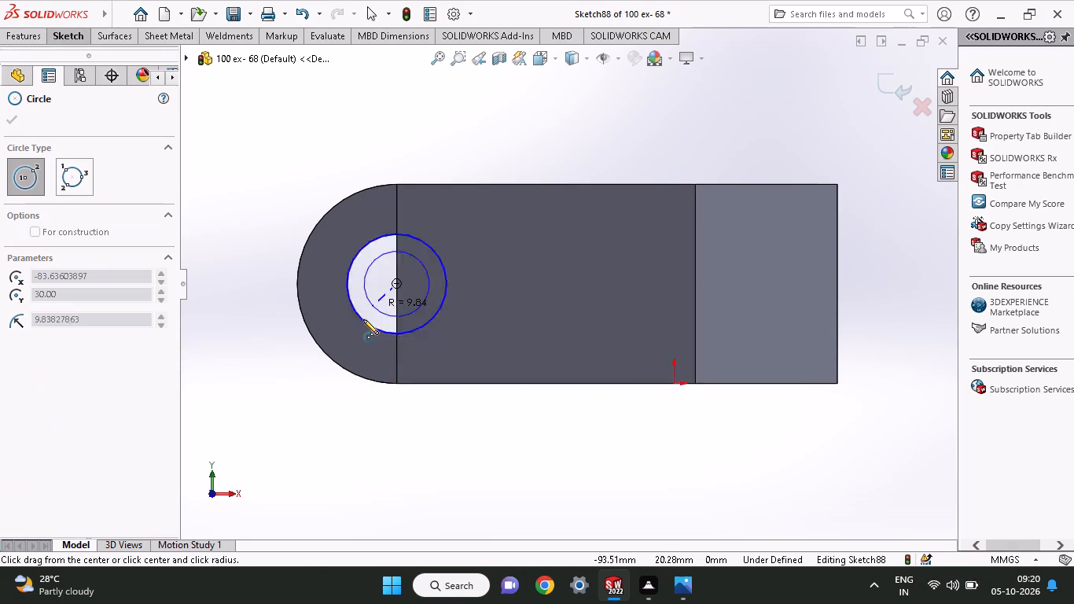
click(334, 357)
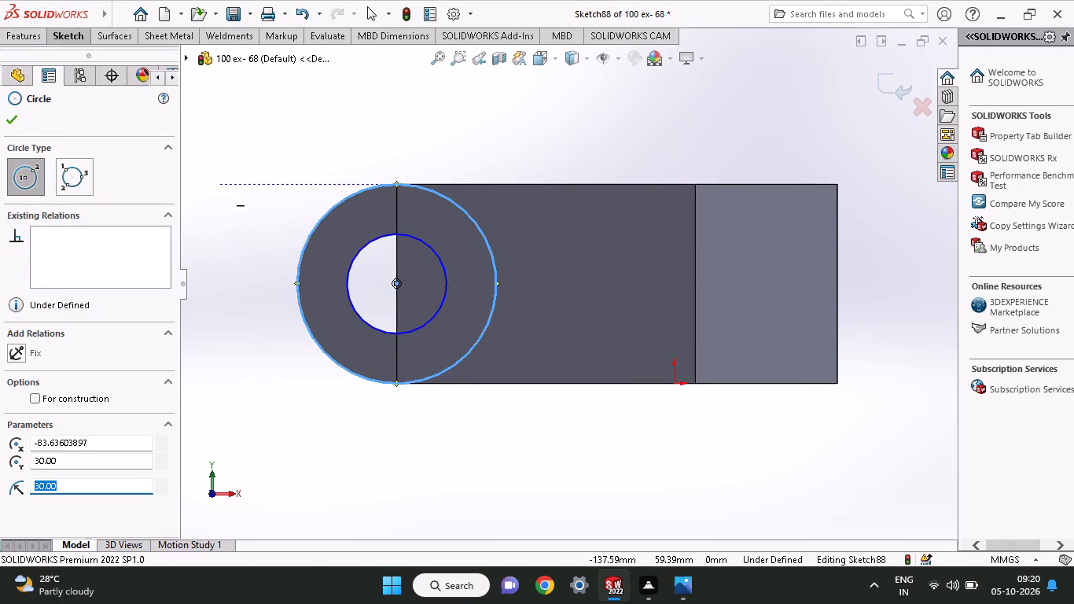
Extrude the ring between the circles as a merged boss to a blind depth of 30 mm, away from the existing boss.
click(21, 42)
click(39, 85)
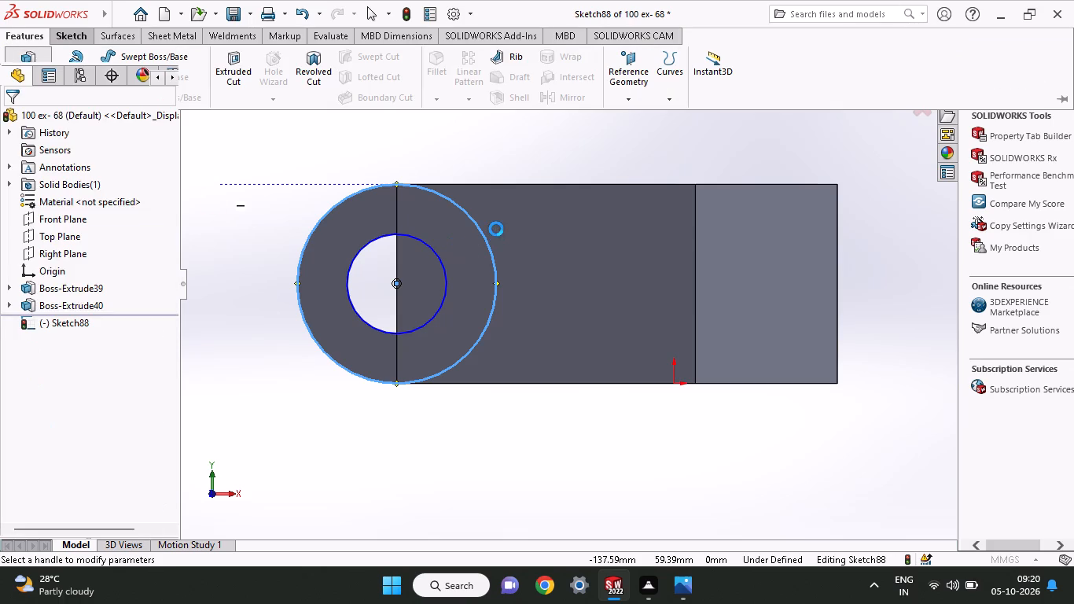
middle_drag(505, 197, 487, 414)
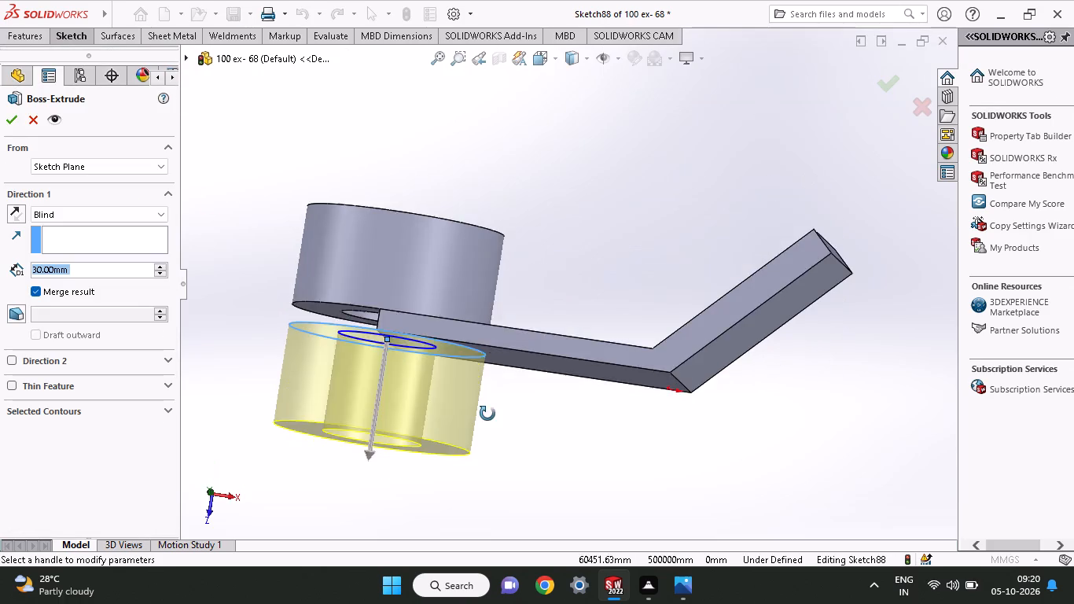
middle_drag(487, 414, 471, 439)
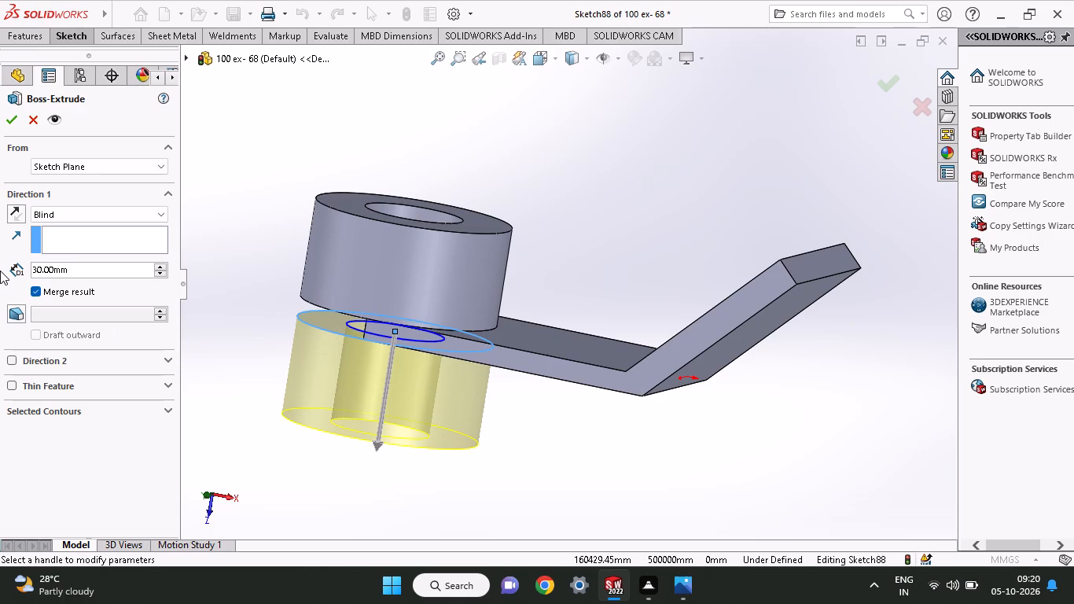
click(11, 125)
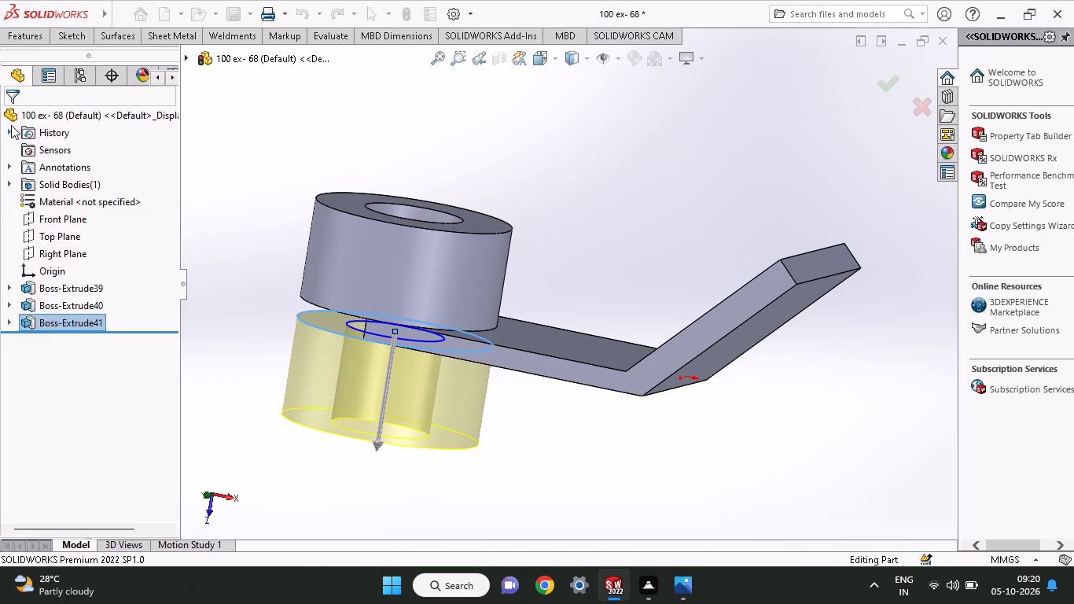
On the second boss's exposed face in the gap, sketch a 30 mm radius circle centred on the arm's end edge midpoint.
middle_drag(475, 406, 530, 249)
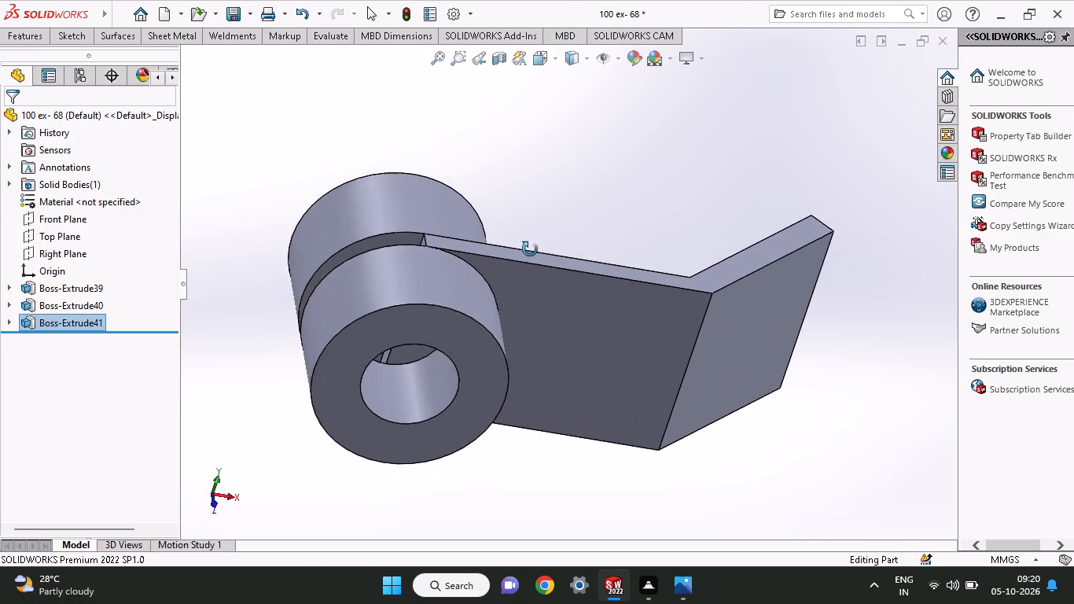
middle_drag(530, 249, 523, 443)
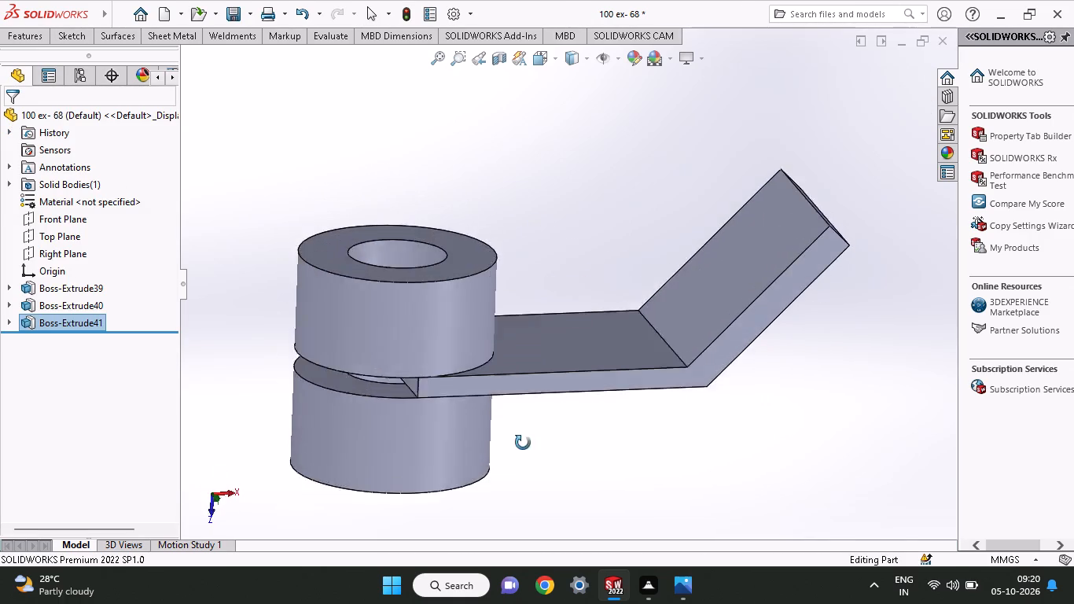
middle_drag(523, 443, 523, 471)
click(379, 414)
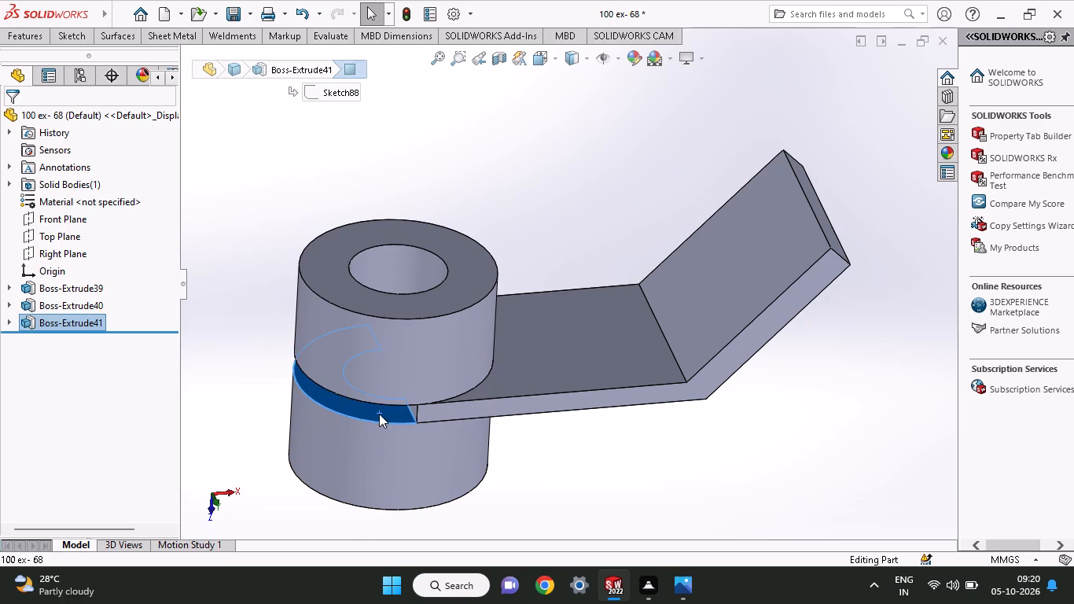
click(449, 375)
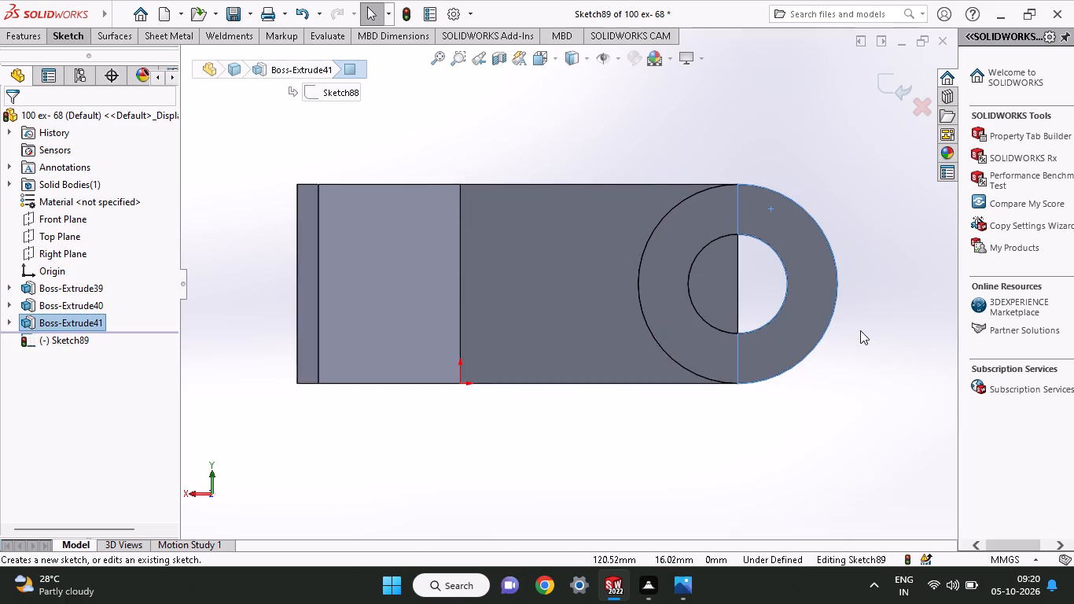
click(79, 39)
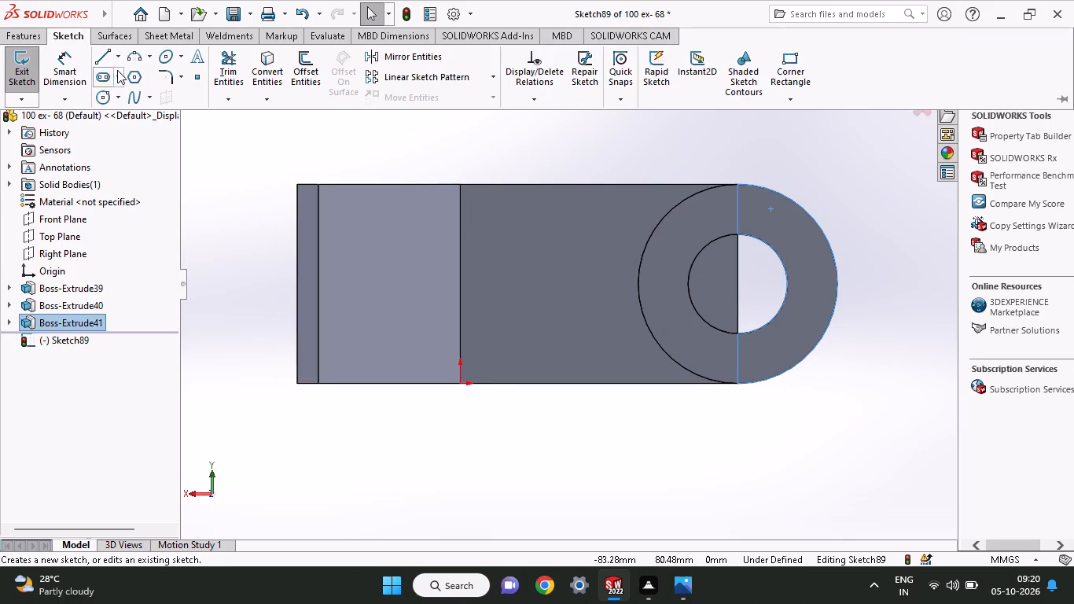
click(102, 93)
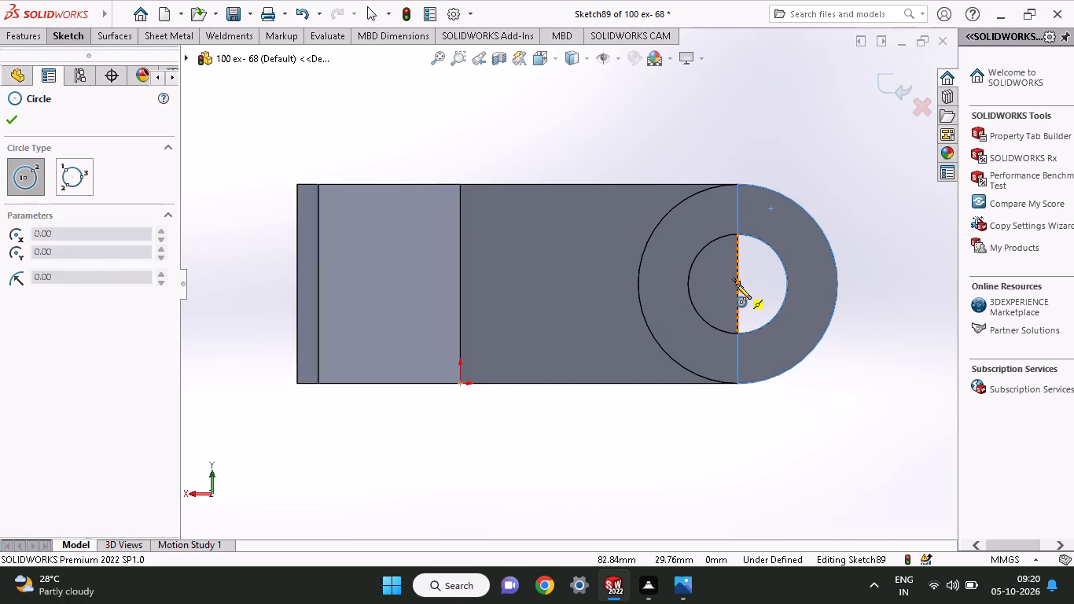
click(736, 284)
click(725, 387)
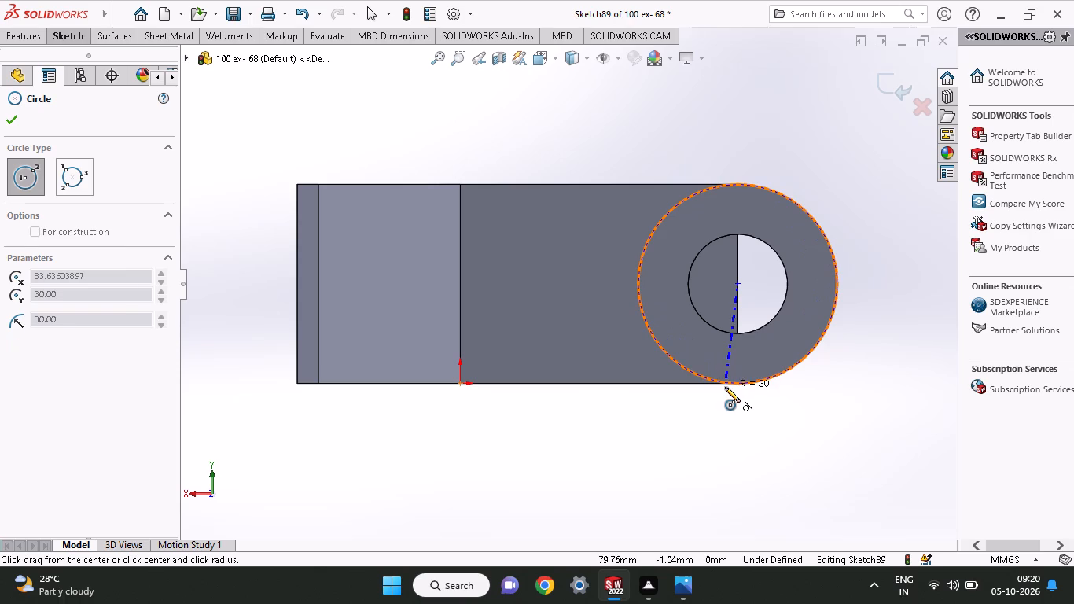
Add a concentric inner circle of 15 mm radius matching the boss's bore.
click(56, 33)
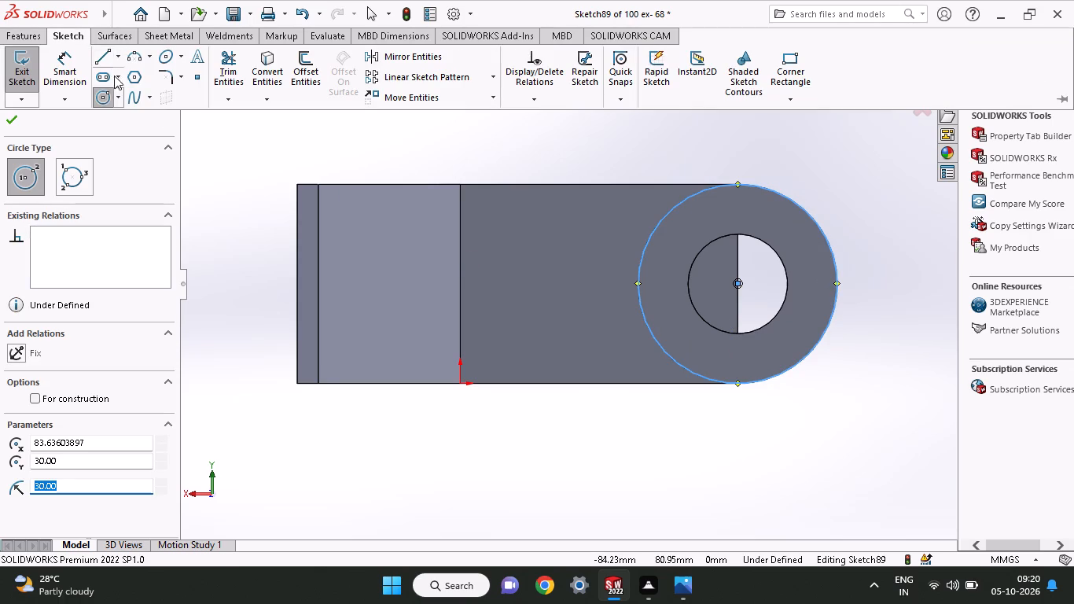
click(107, 94)
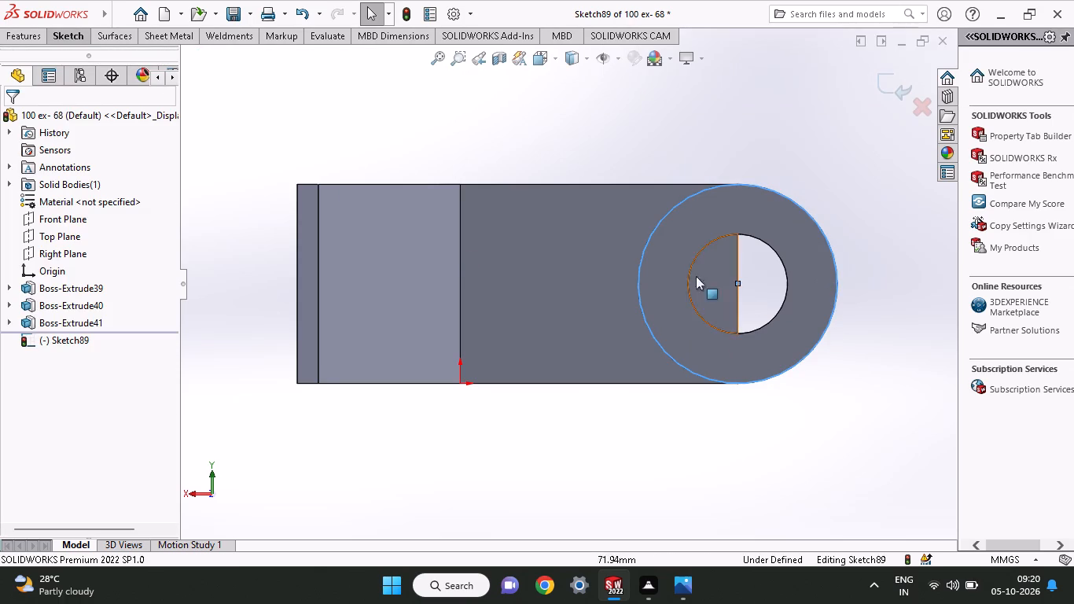
click(741, 282)
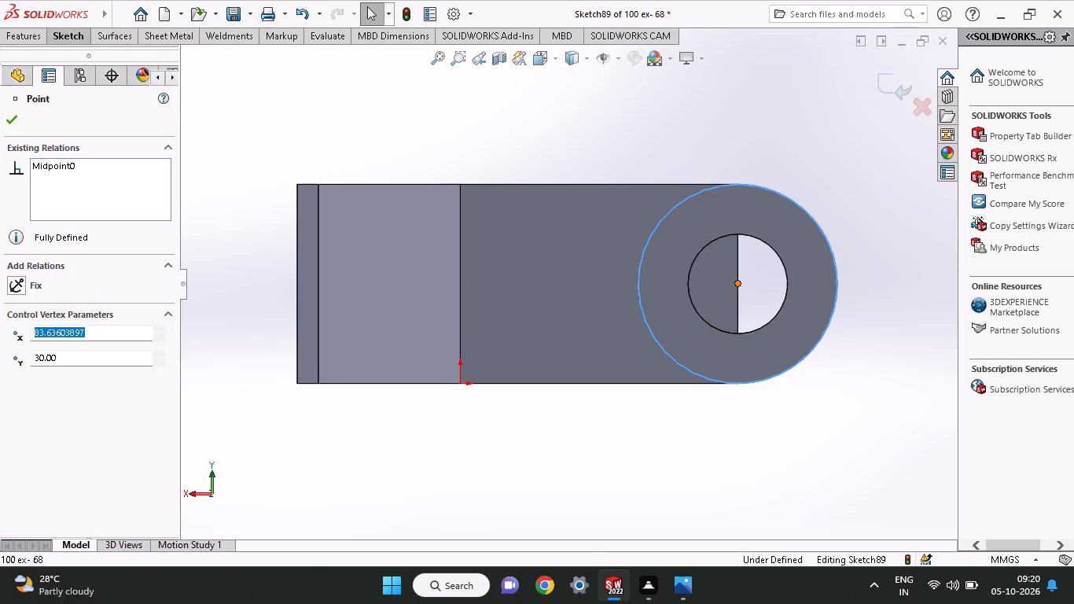
click(81, 36)
click(109, 101)
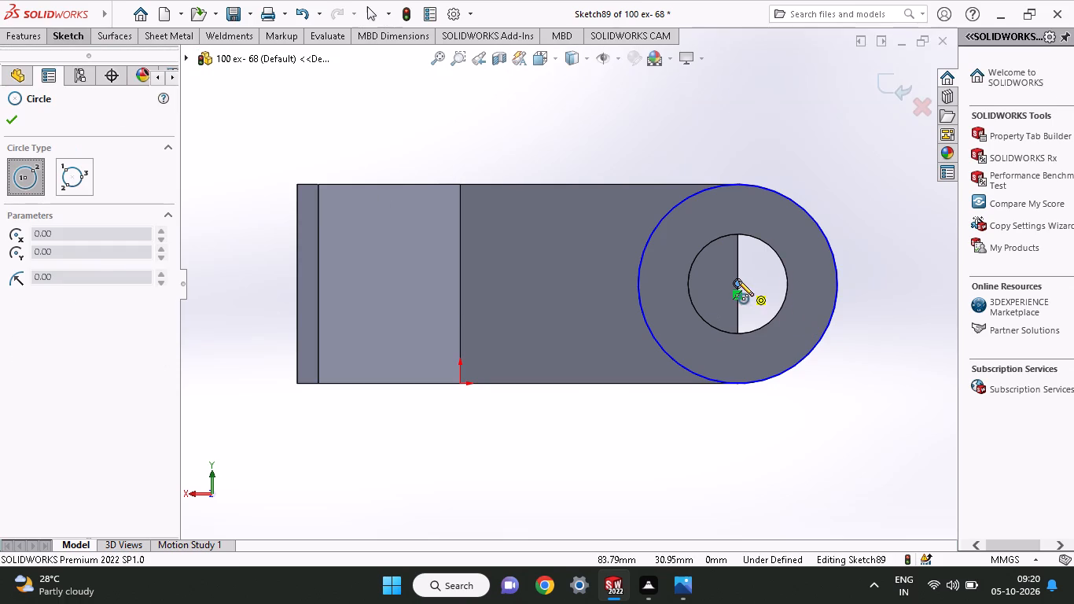
click(738, 281)
click(781, 306)
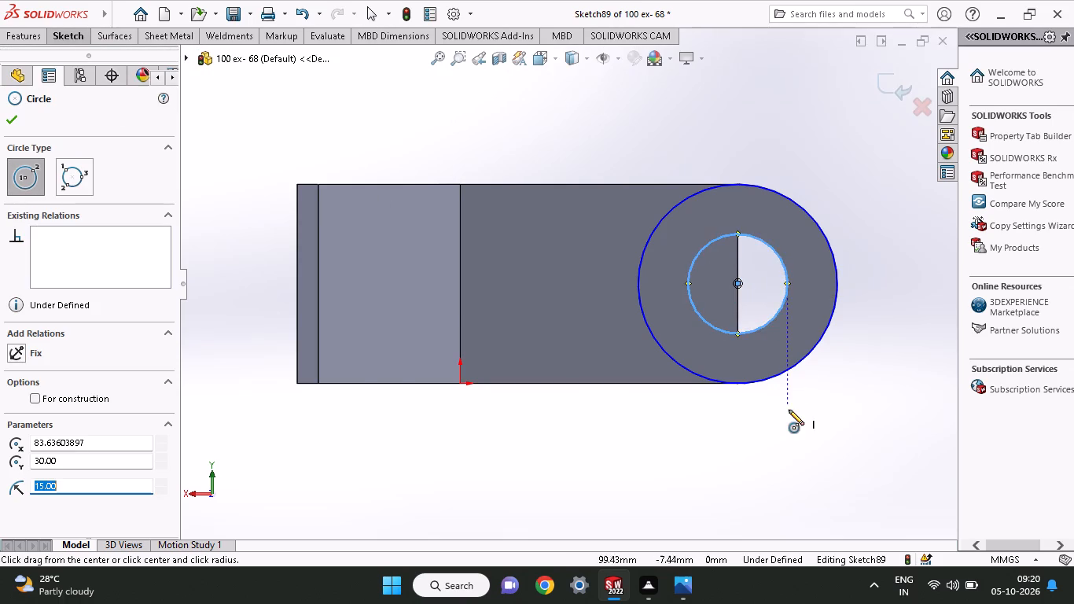
Extrude the ring with Up To Vertex to the first boss's edge on the plate, merging the result to fill the gap.
middle_drag(789, 410, 811, 226)
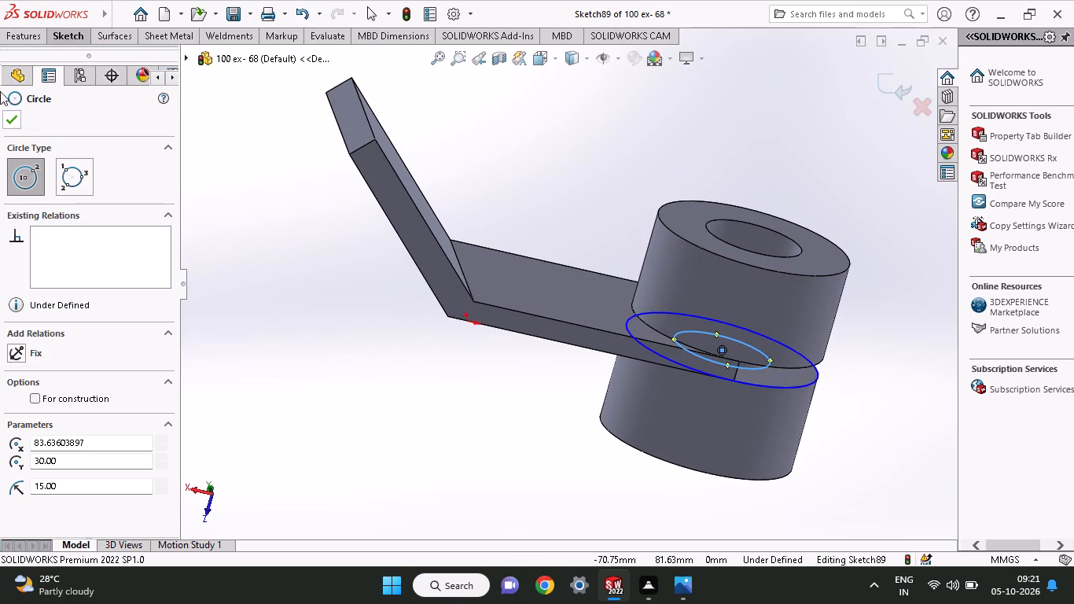
click(11, 30)
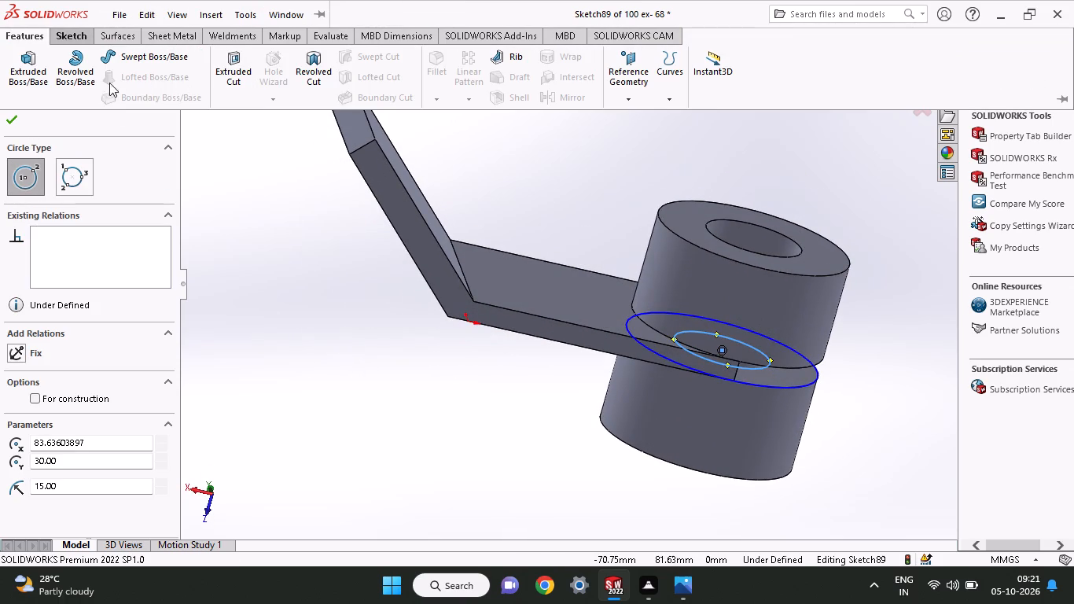
click(35, 80)
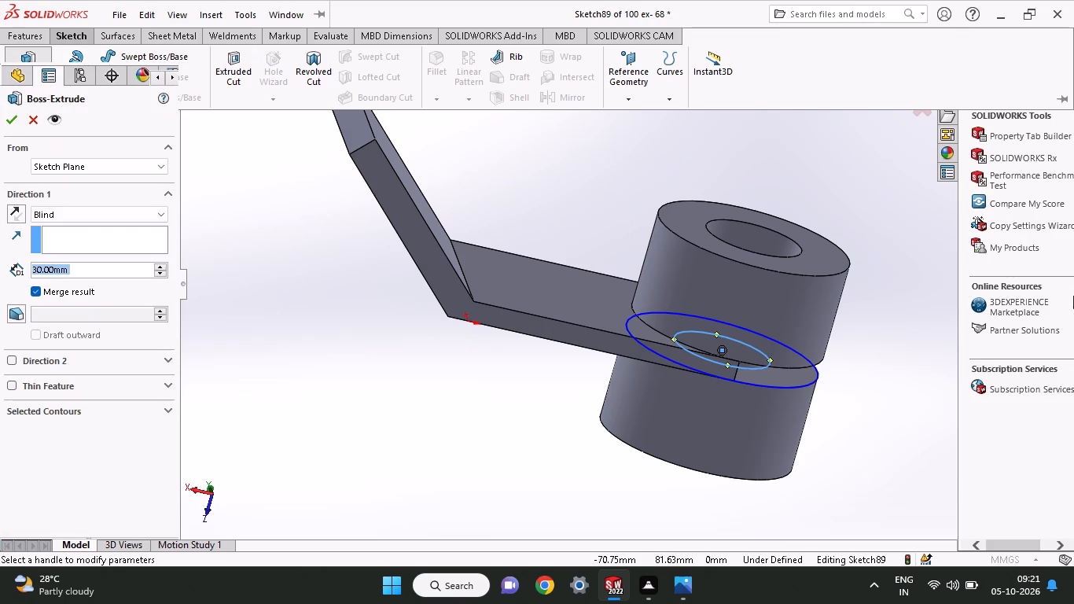
drag(752, 238, 730, 333)
click(661, 333)
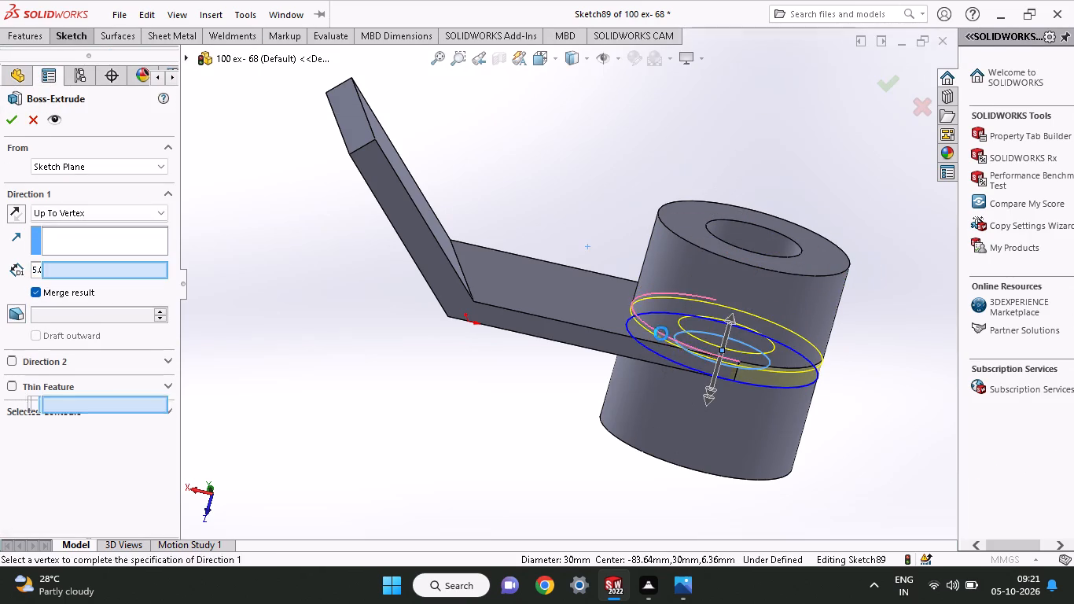
click(16, 128)
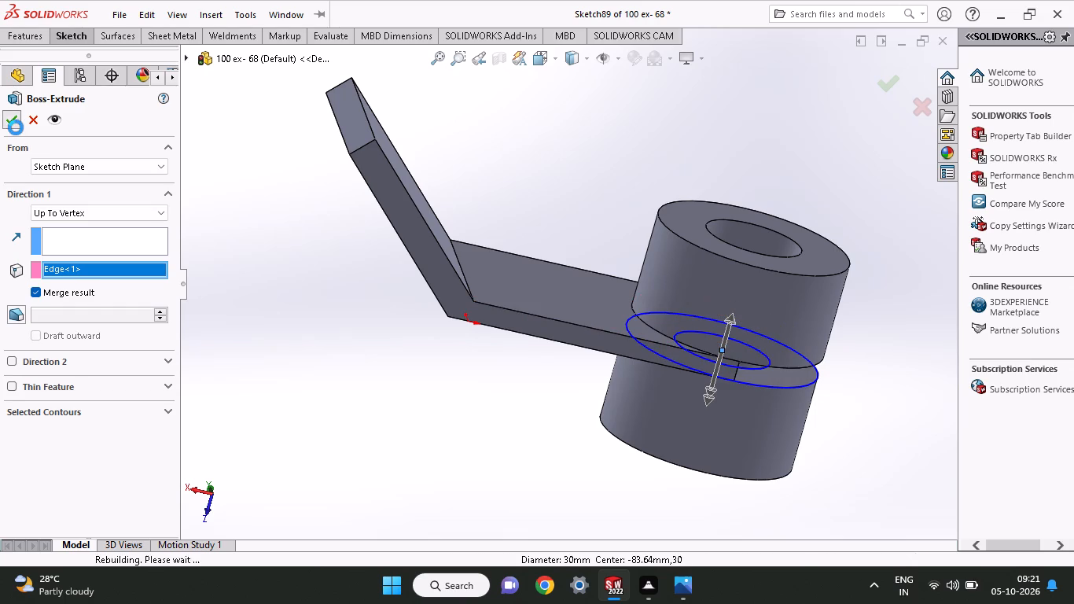
Examine the joined cylindrical boss, its bore and the bent plate from several sides.
middle_drag(544, 305, 423, 292)
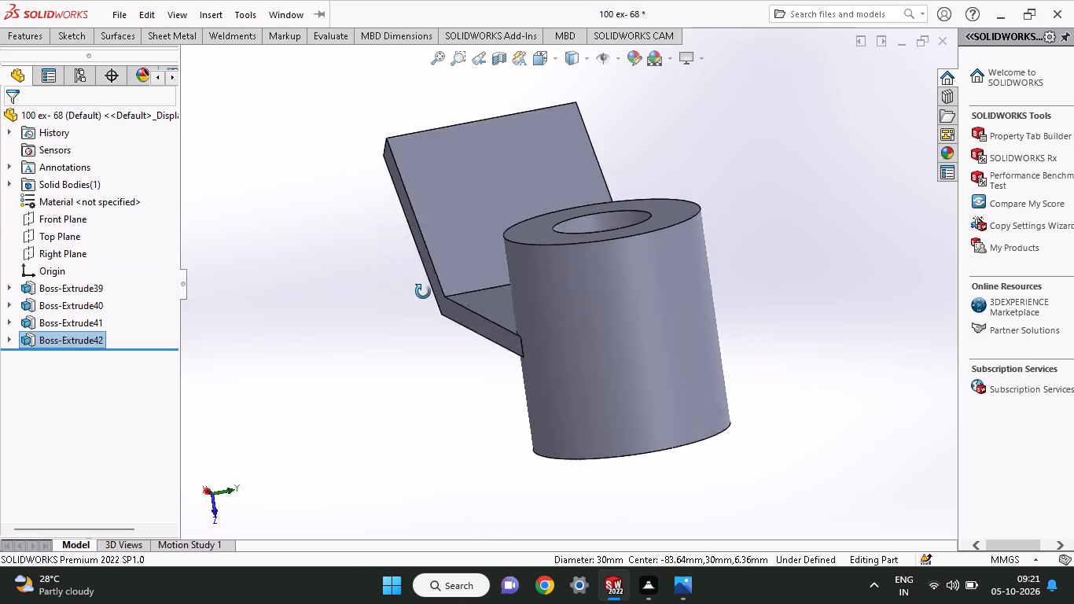
middle_drag(423, 292, 475, 348)
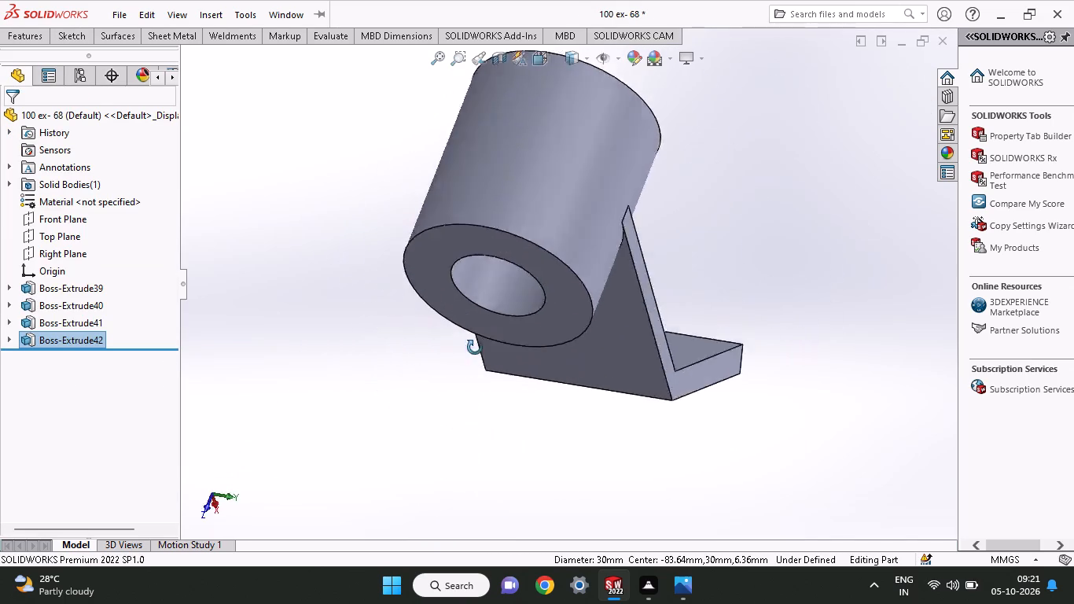
middle_drag(475, 348, 624, 468)
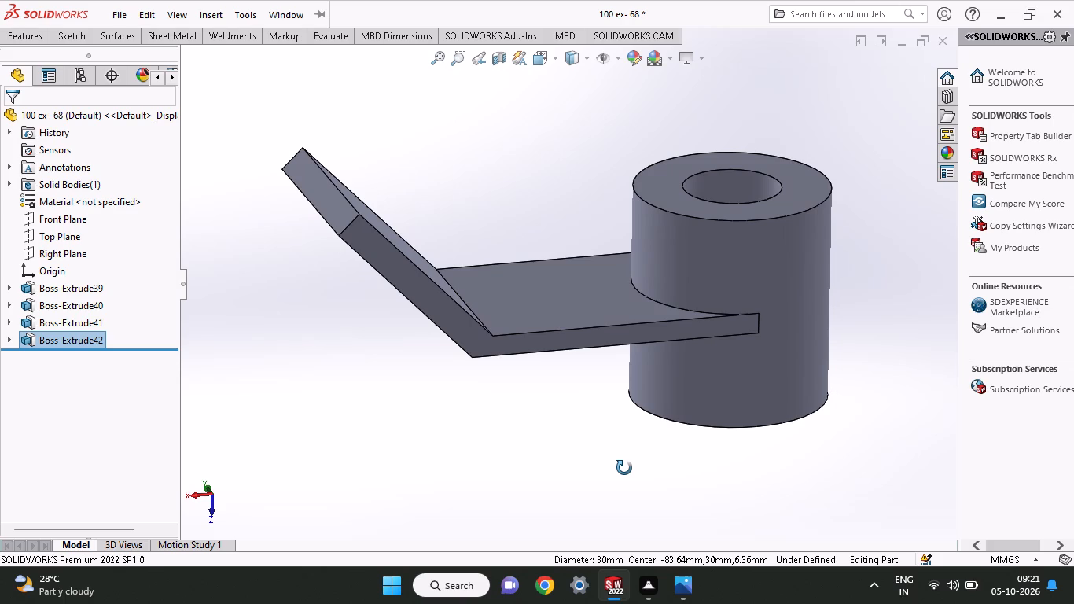
middle_drag(624, 468, 620, 489)
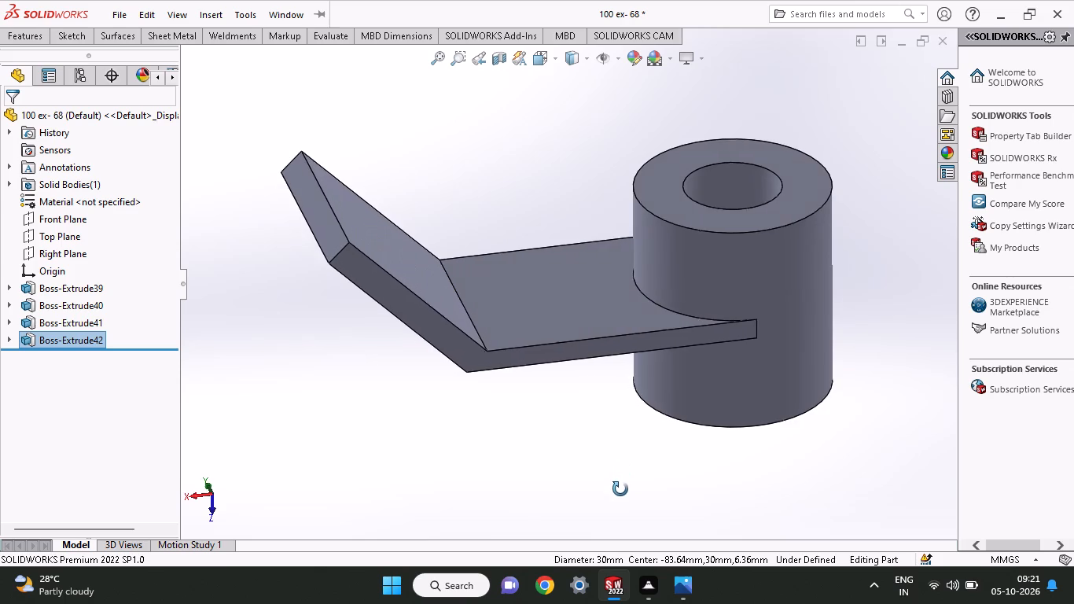
middle_drag(620, 489, 605, 551)
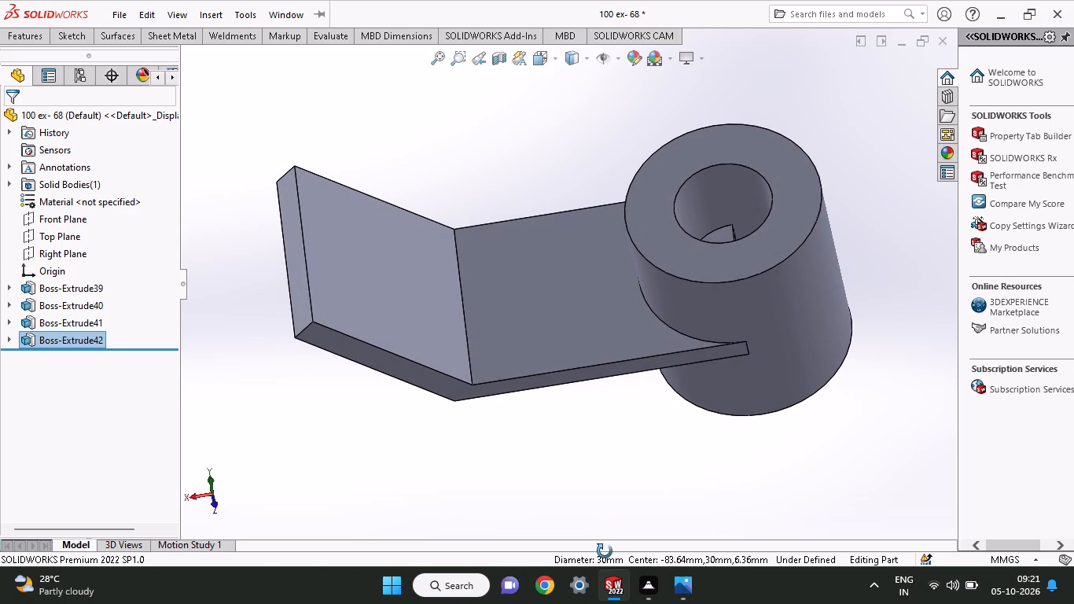
middle_drag(605, 551, 693, 457)
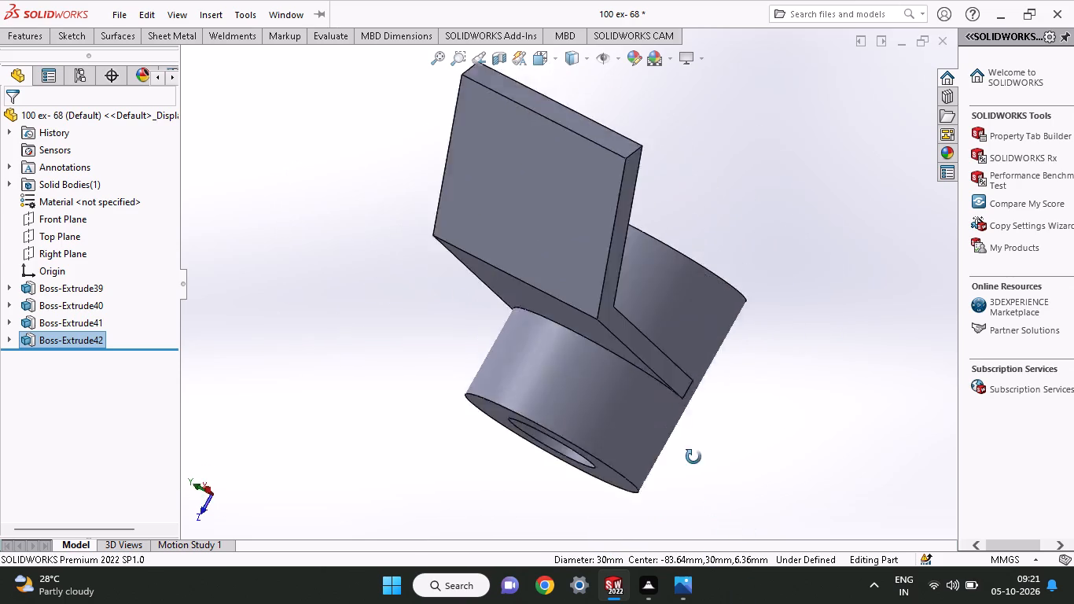
middle_drag(693, 457, 632, 348)
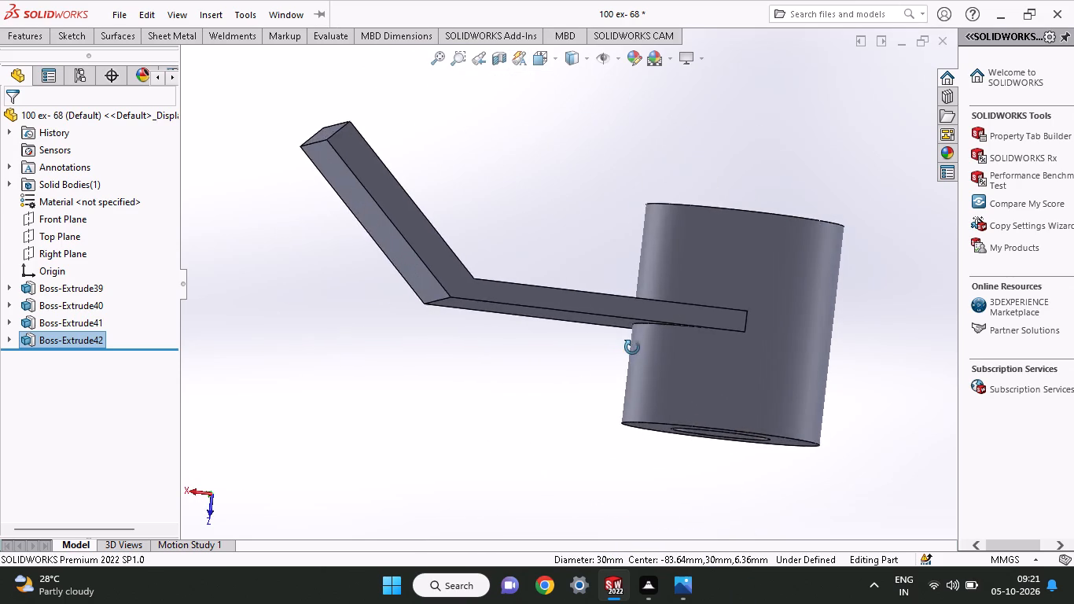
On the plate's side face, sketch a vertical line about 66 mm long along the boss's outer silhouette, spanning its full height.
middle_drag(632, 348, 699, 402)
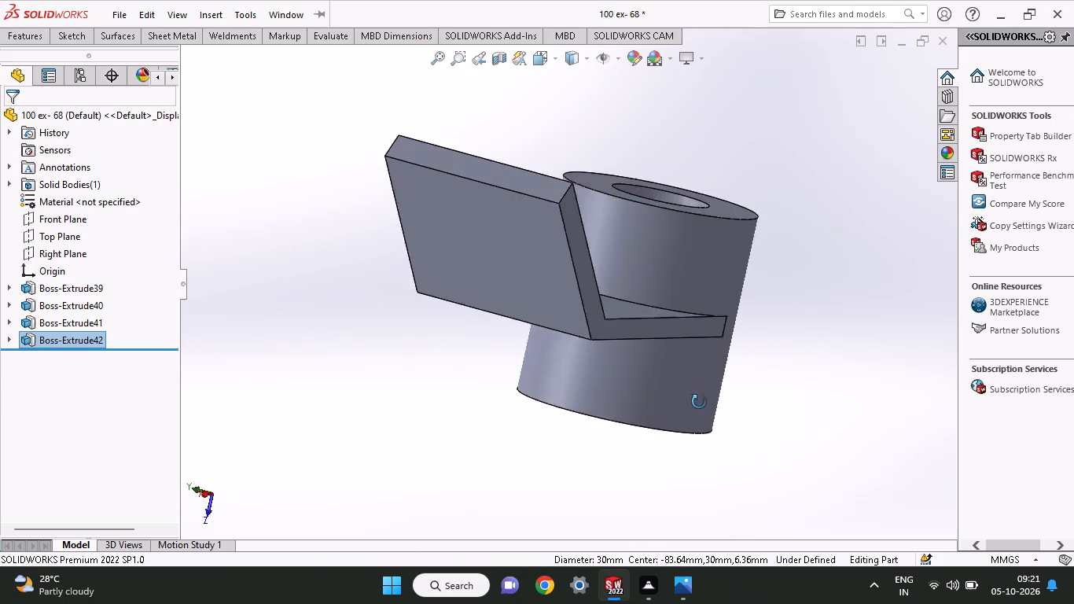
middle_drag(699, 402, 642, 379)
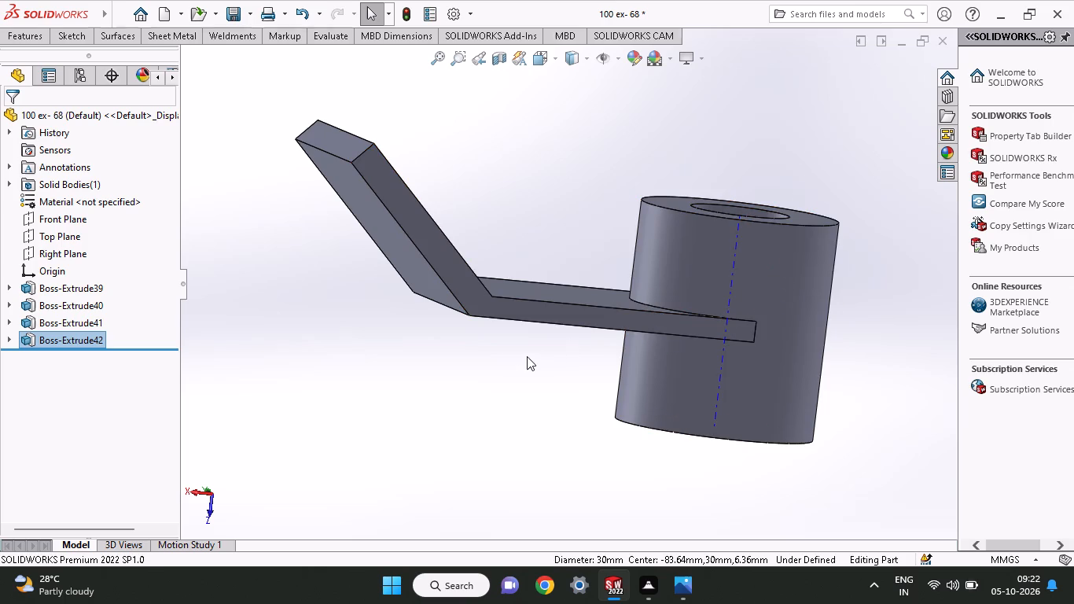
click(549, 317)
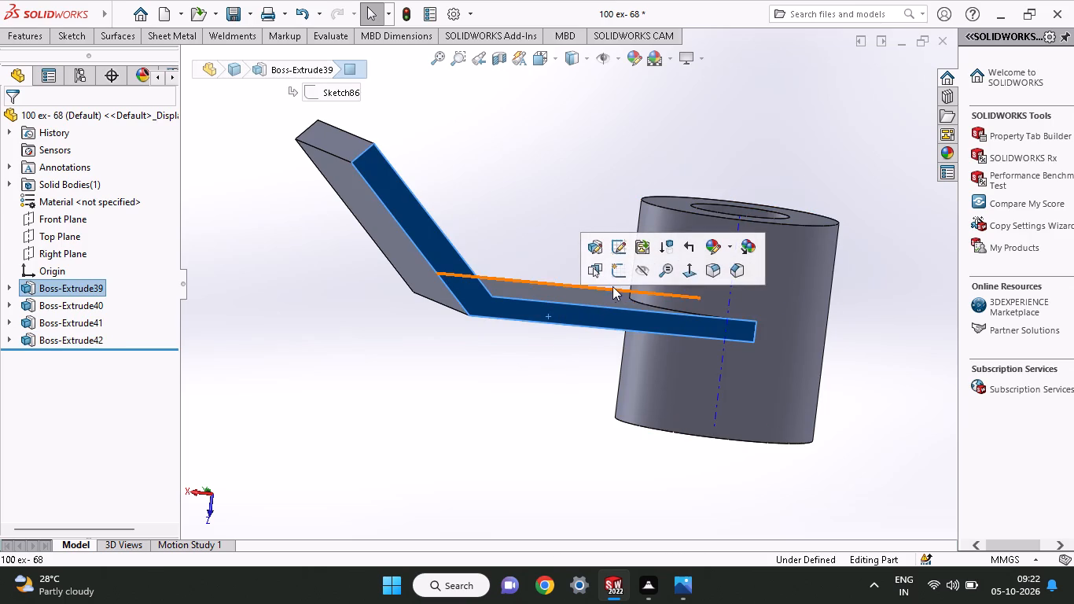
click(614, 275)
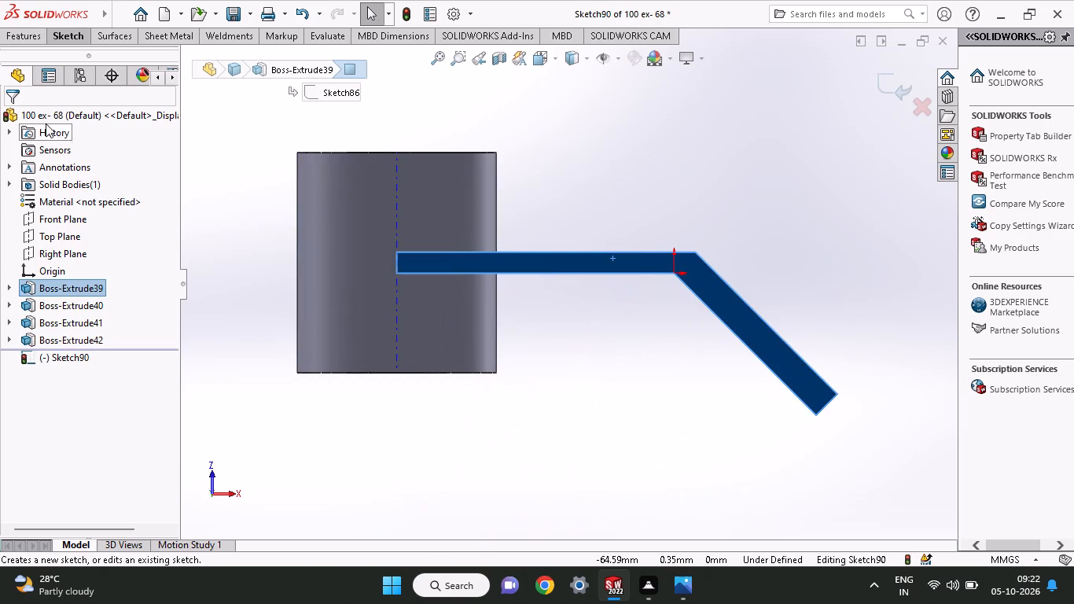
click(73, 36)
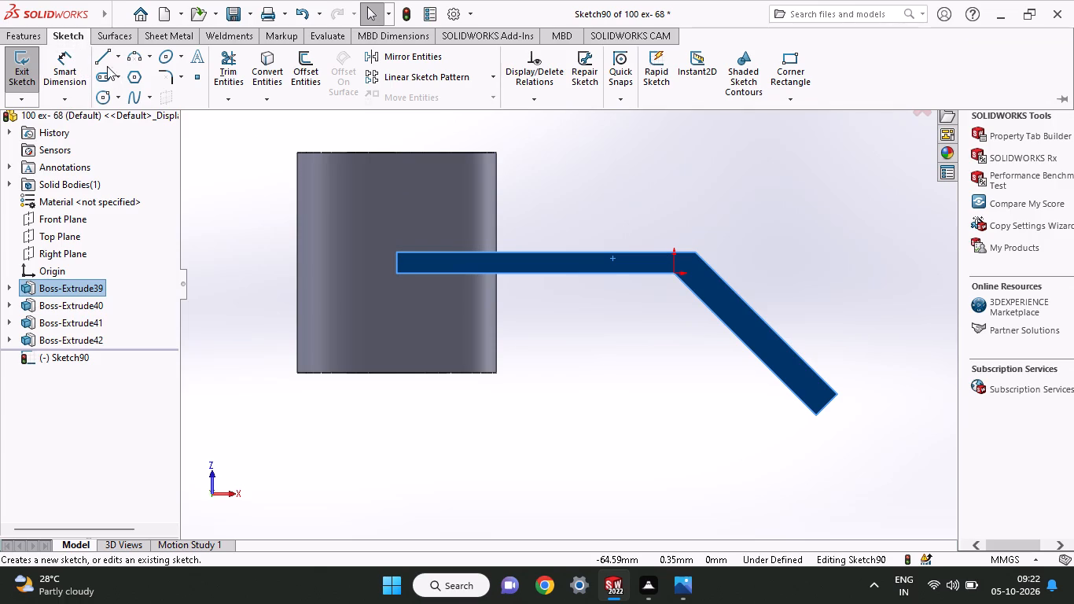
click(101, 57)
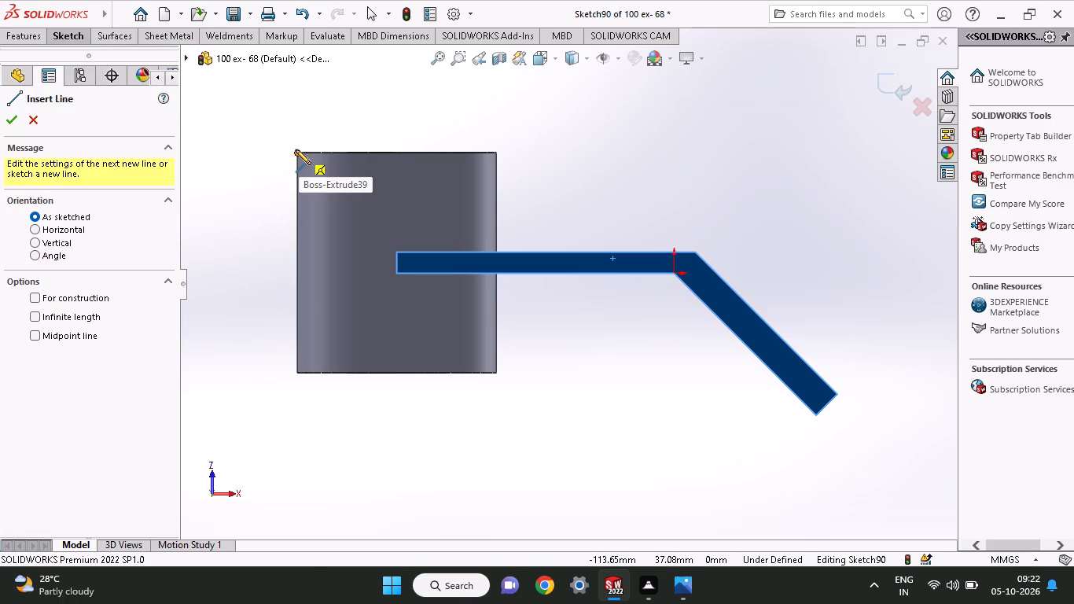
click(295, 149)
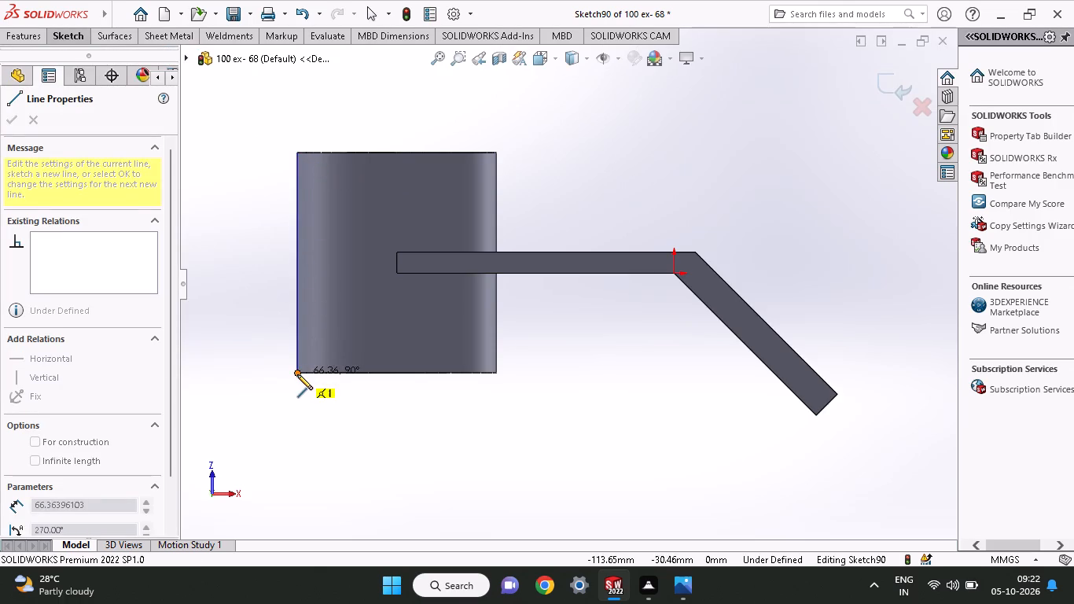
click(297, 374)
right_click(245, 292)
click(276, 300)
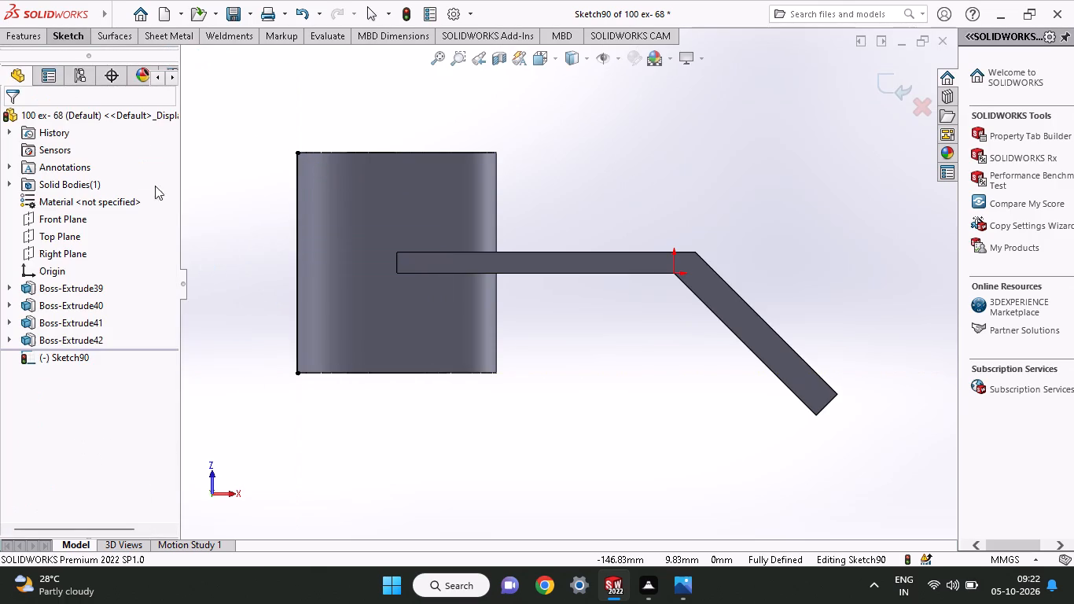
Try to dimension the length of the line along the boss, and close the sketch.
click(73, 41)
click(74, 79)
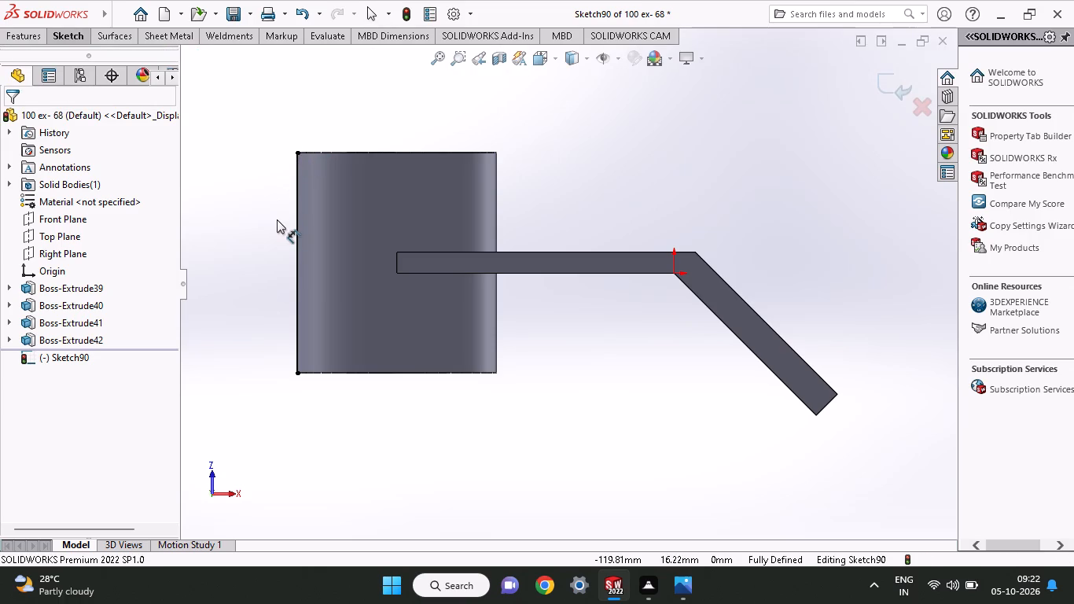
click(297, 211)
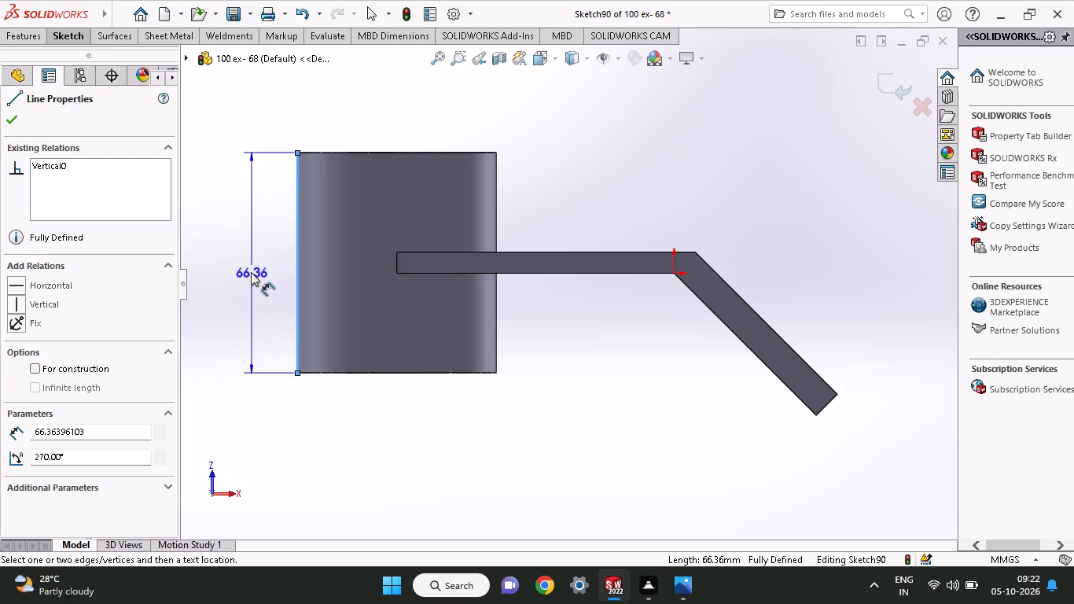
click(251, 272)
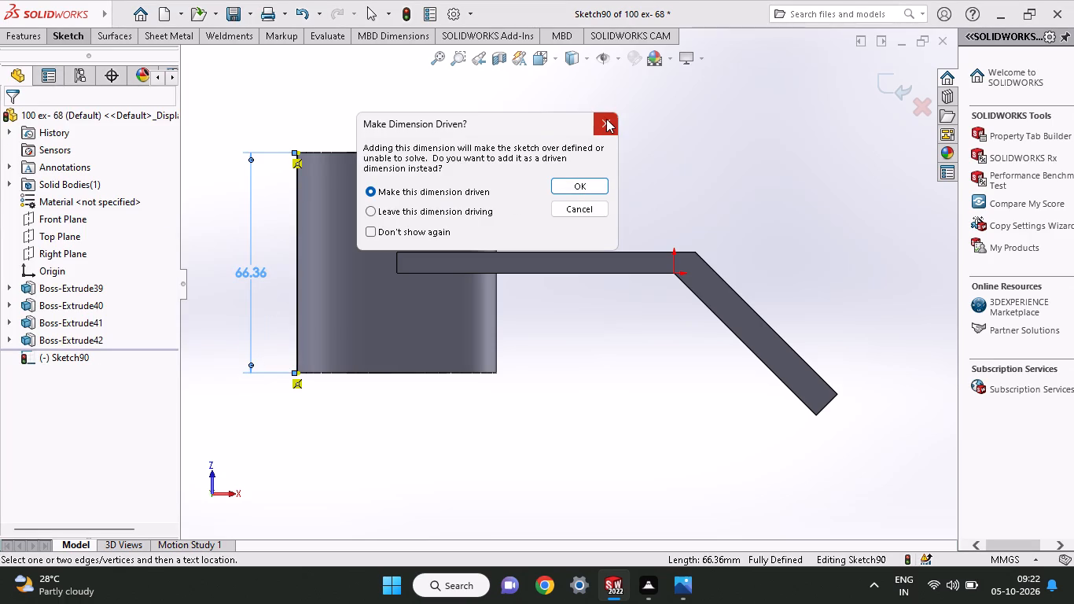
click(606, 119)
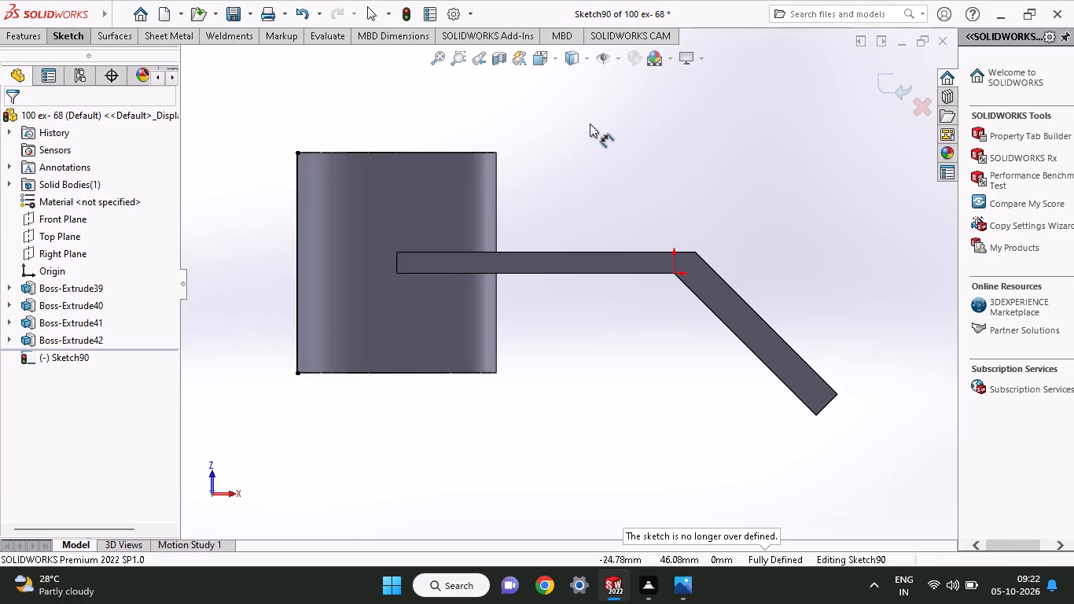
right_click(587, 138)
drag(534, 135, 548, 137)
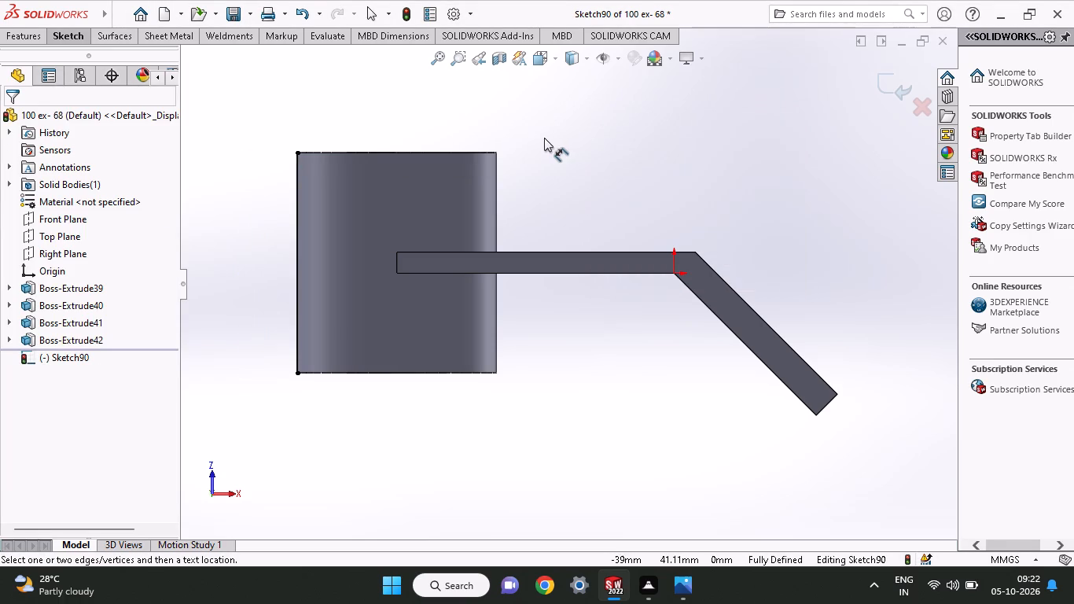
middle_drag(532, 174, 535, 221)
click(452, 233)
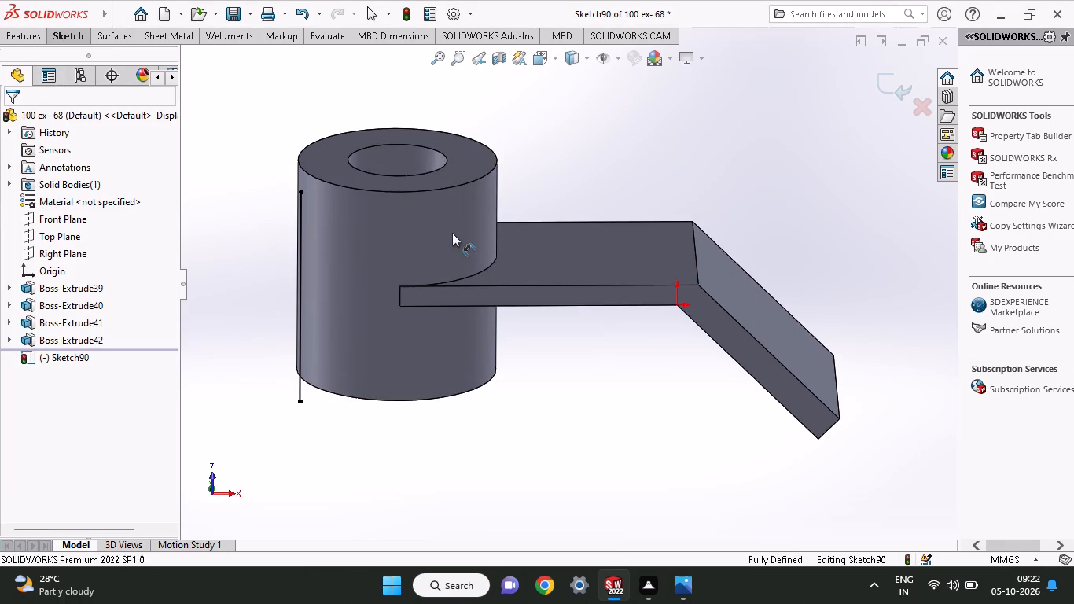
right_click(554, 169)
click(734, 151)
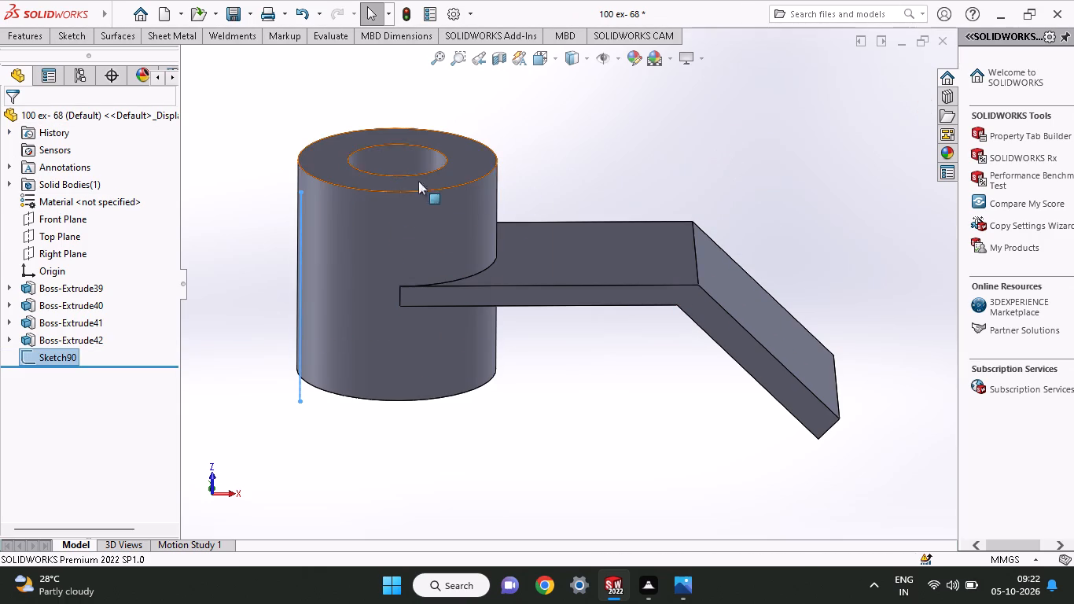
Delete the boss extrusions on both sides of the plate's arm.
drag(386, 219, 398, 223)
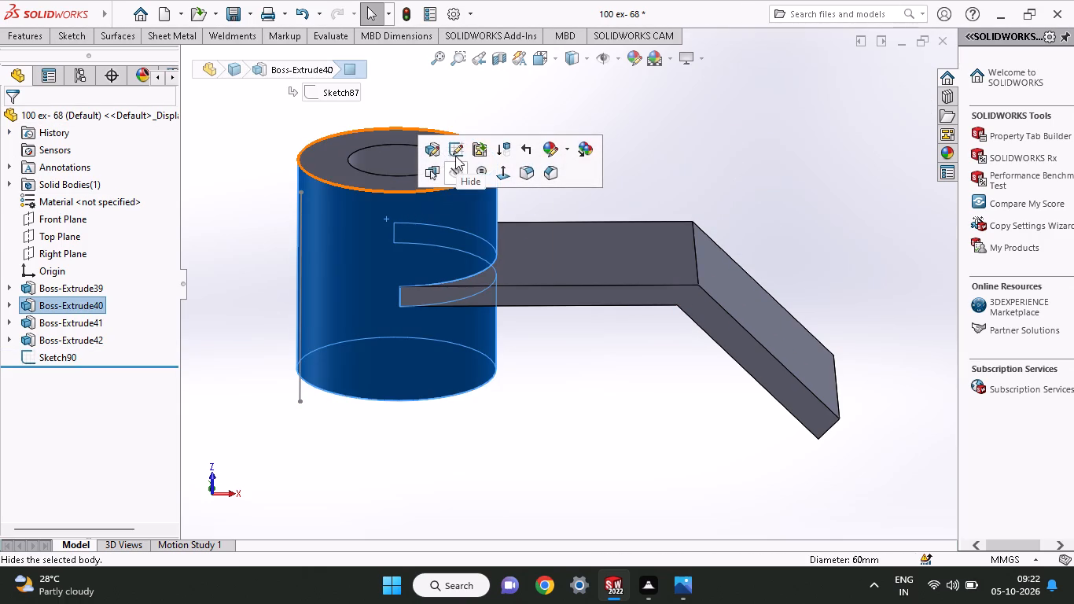
right_click(425, 203)
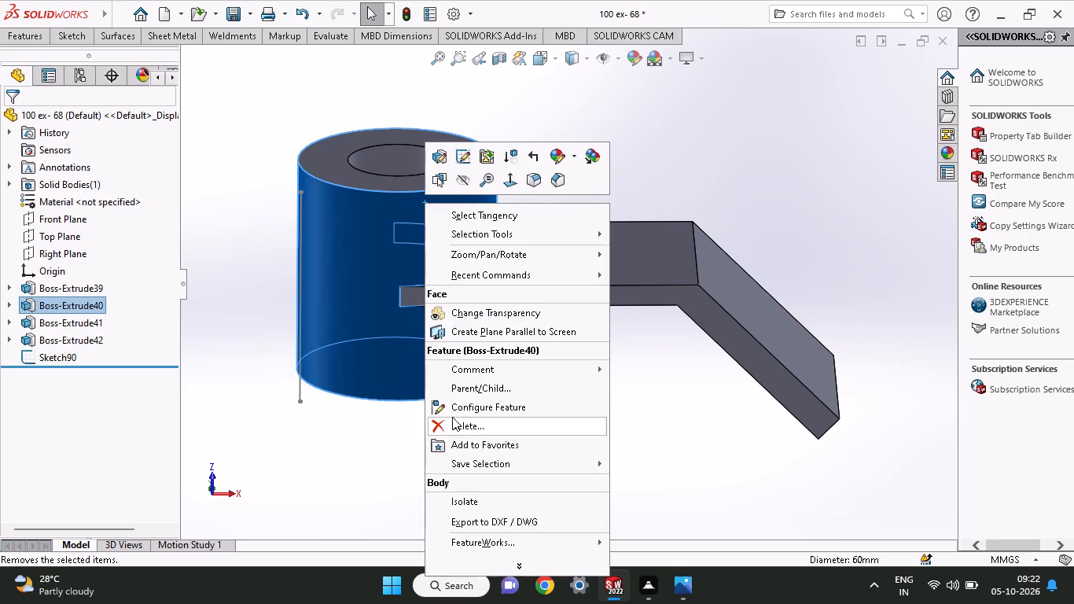
click(452, 422)
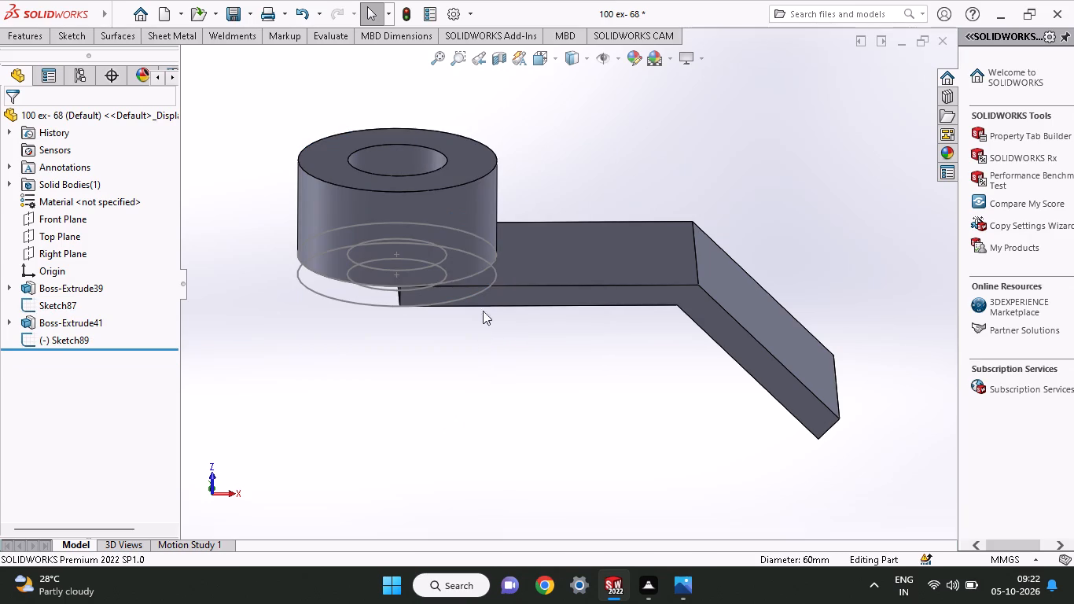
click(474, 241)
right_click(473, 238)
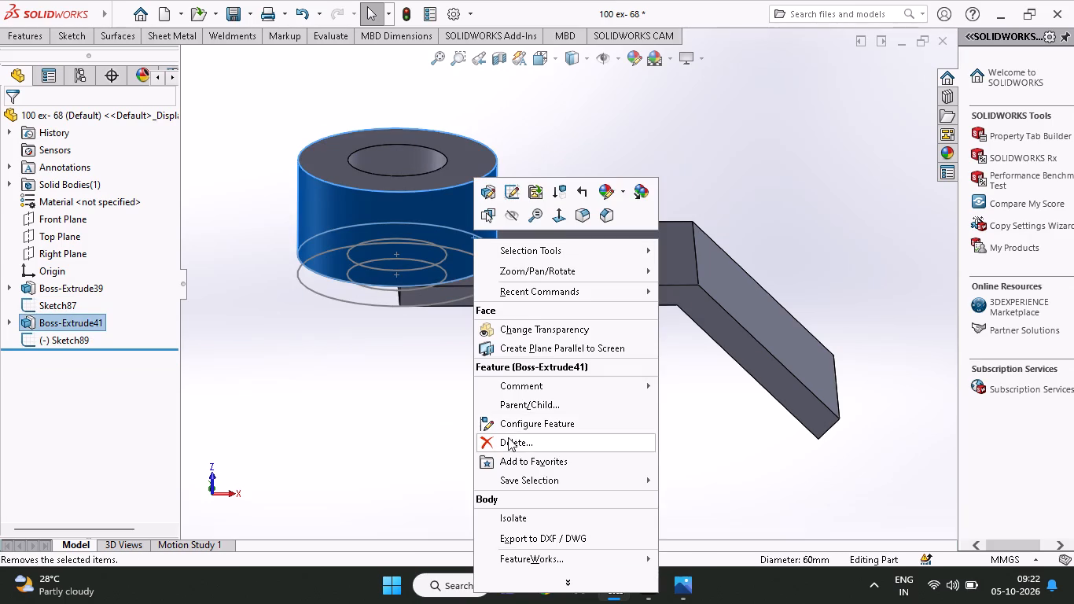
click(508, 438)
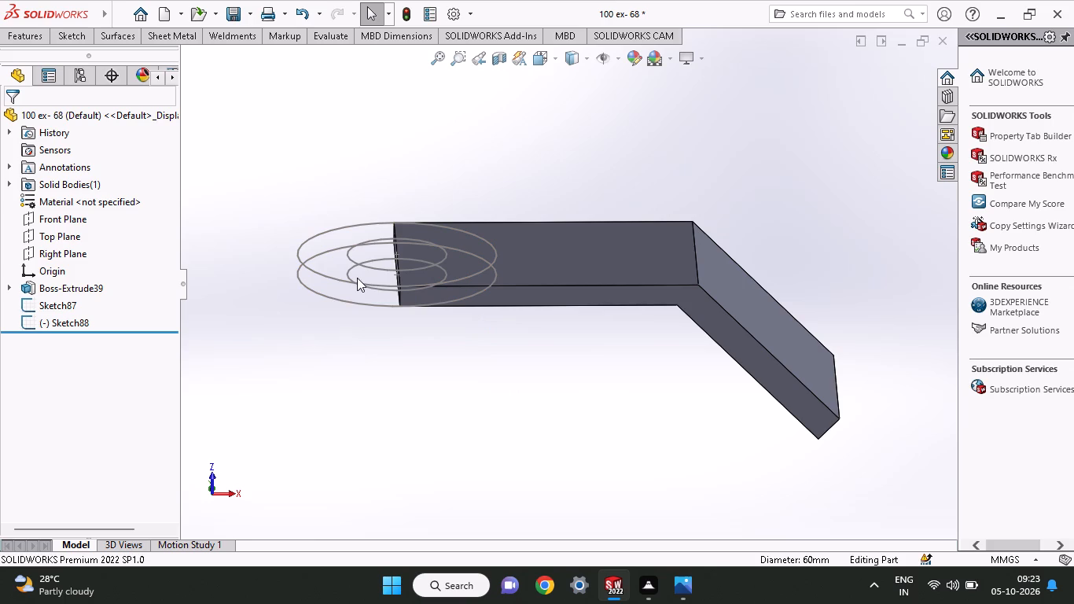
Delete the two leftover ring sketches at the arm's end, leaving only the bent plate.
right_click(28, 326)
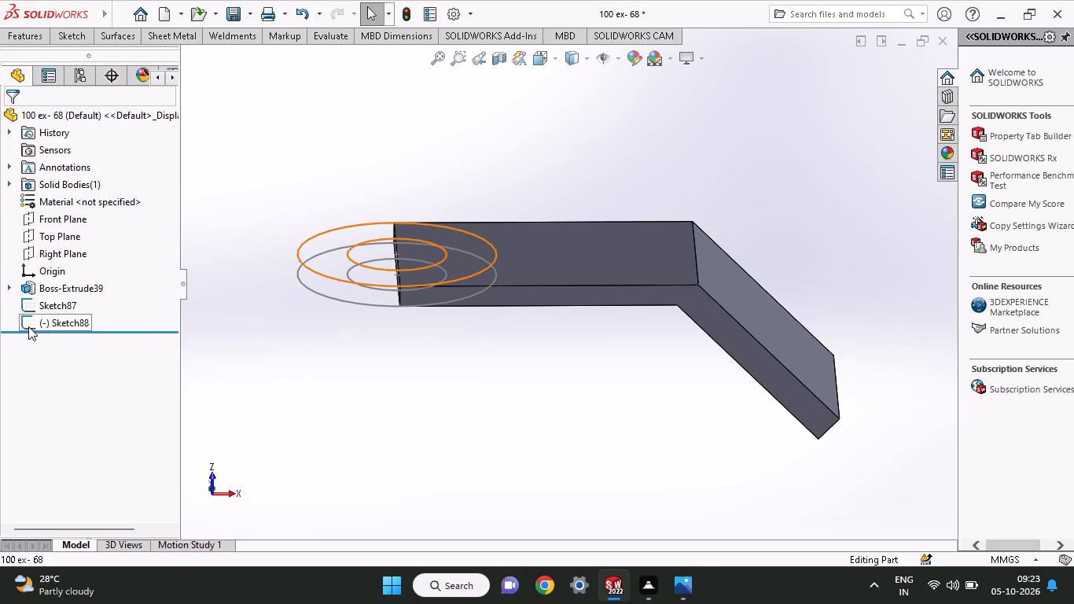
click(53, 381)
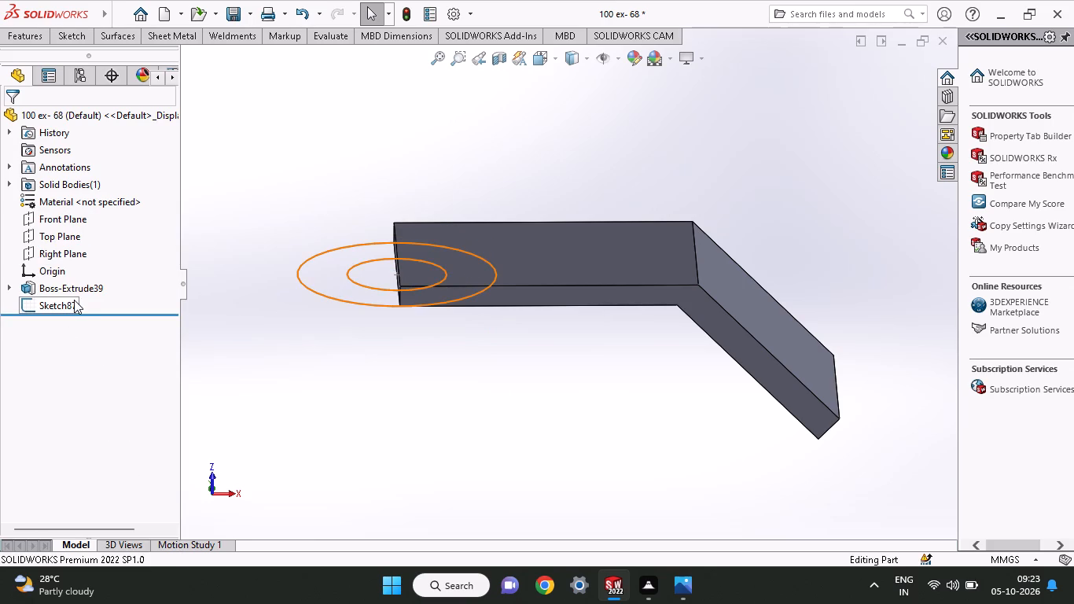
click(75, 308)
right_click(72, 308)
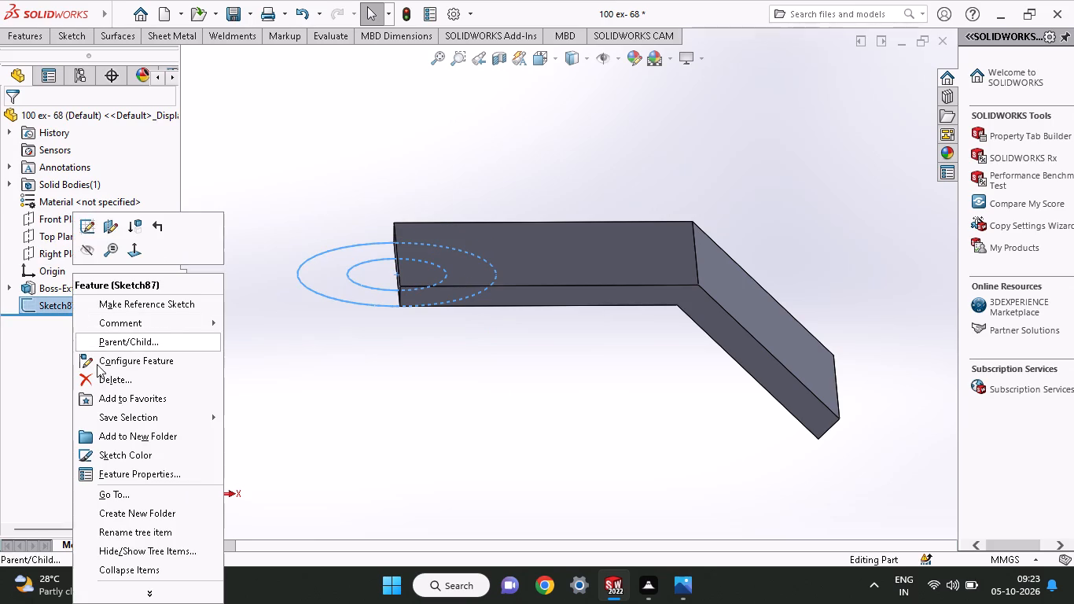
click(99, 375)
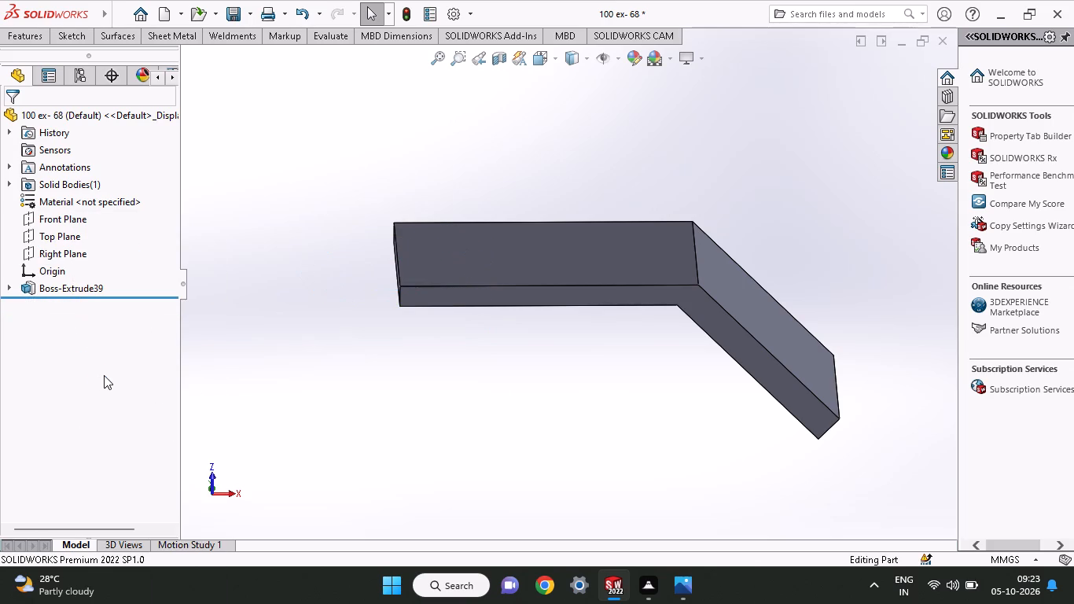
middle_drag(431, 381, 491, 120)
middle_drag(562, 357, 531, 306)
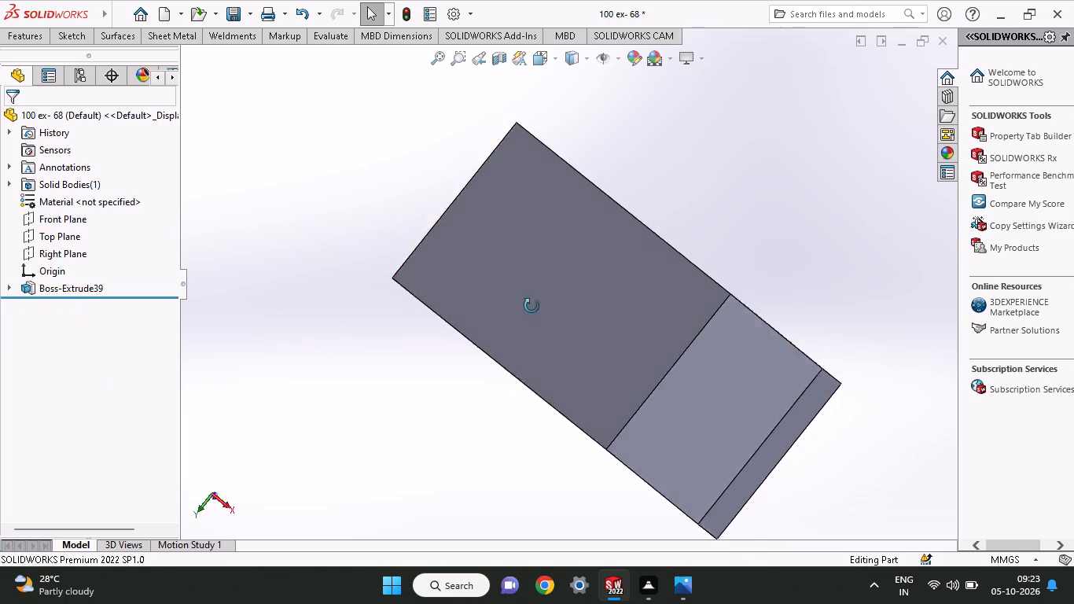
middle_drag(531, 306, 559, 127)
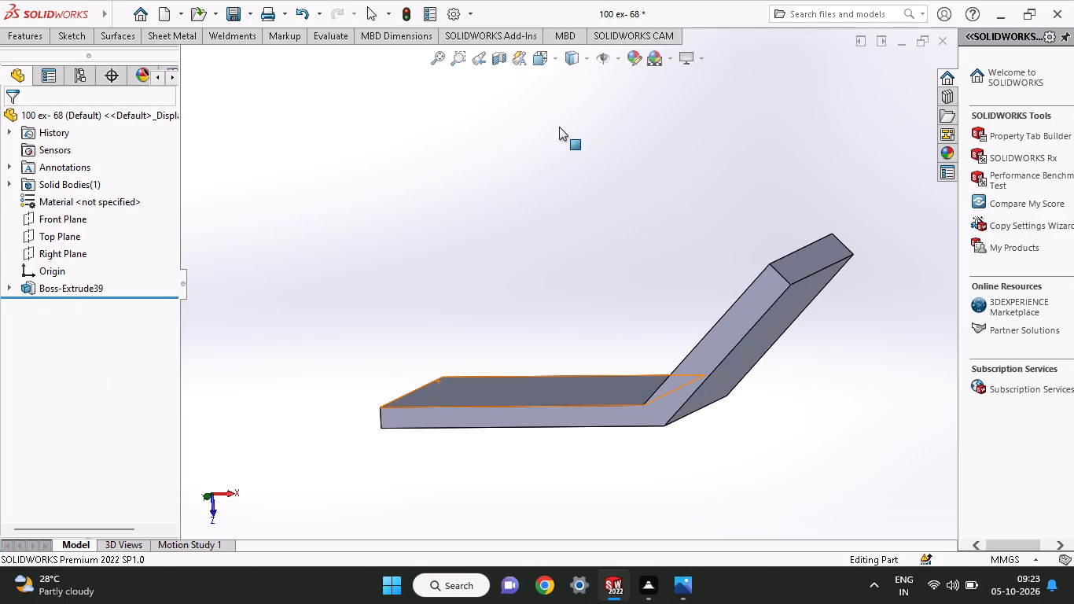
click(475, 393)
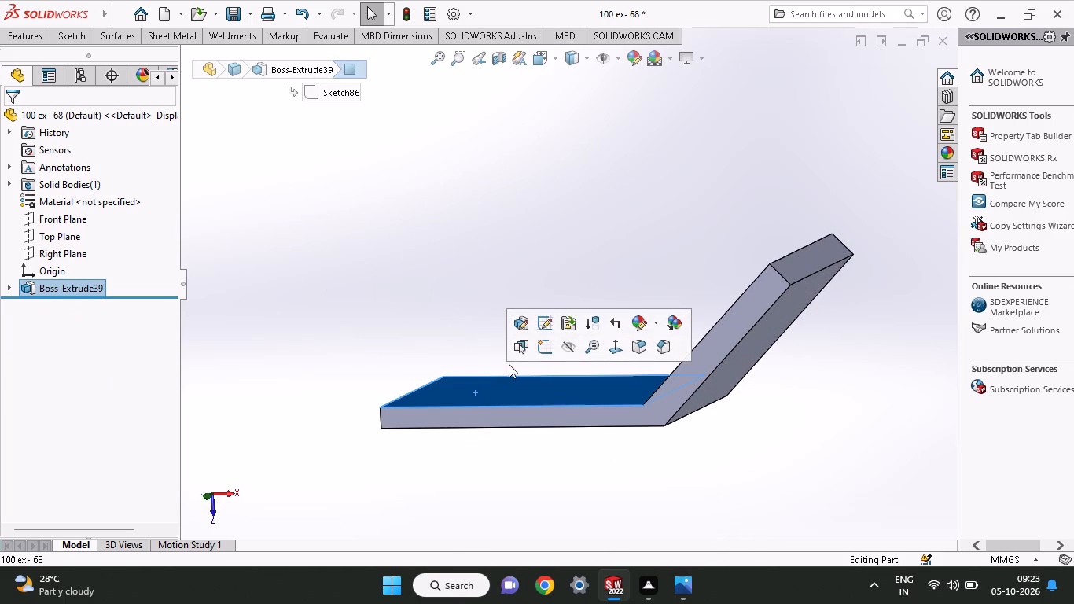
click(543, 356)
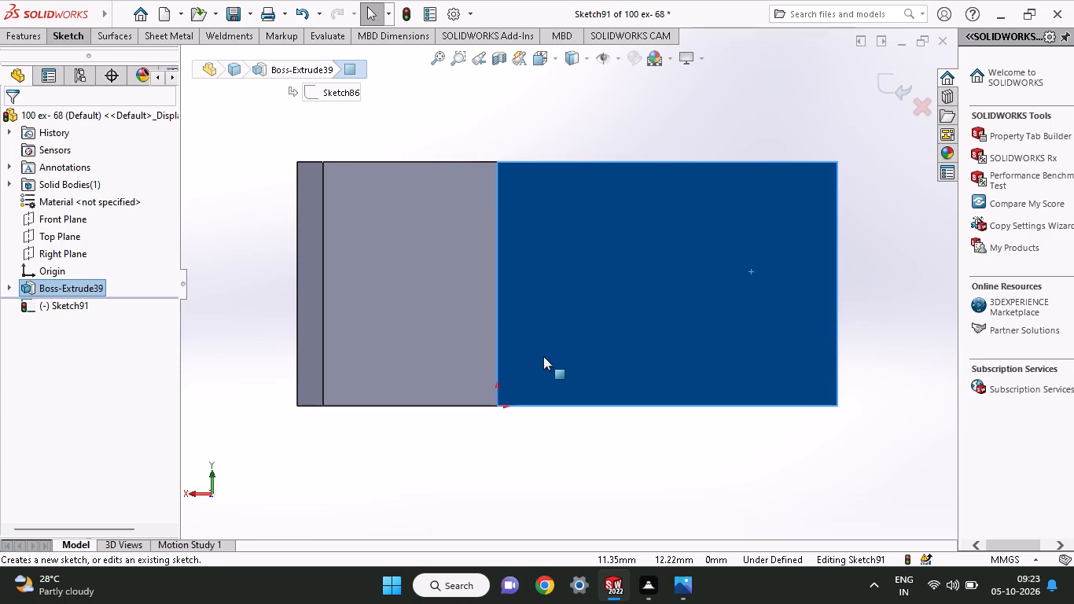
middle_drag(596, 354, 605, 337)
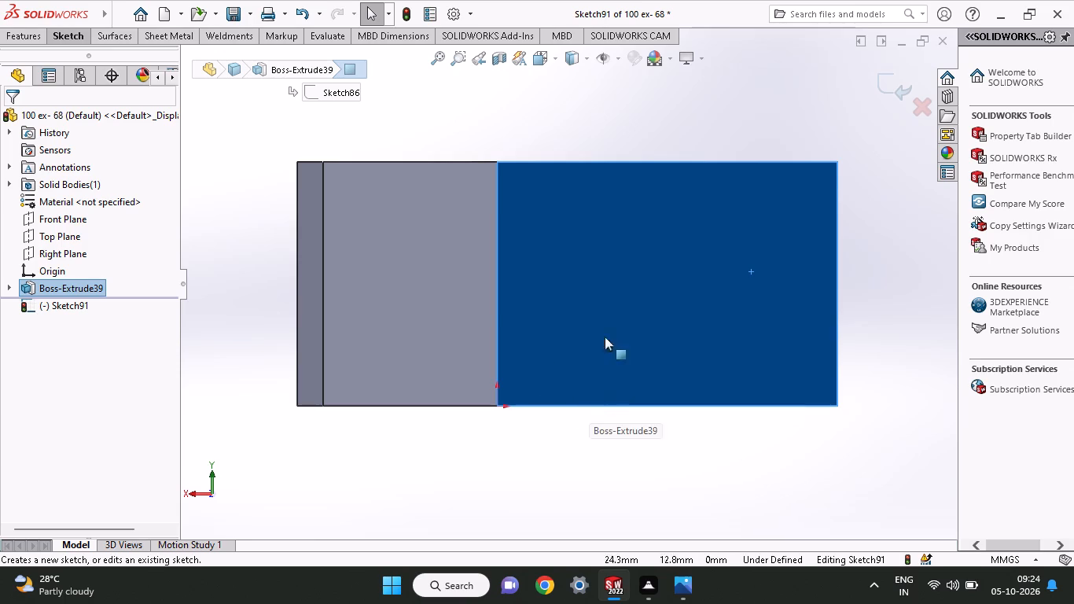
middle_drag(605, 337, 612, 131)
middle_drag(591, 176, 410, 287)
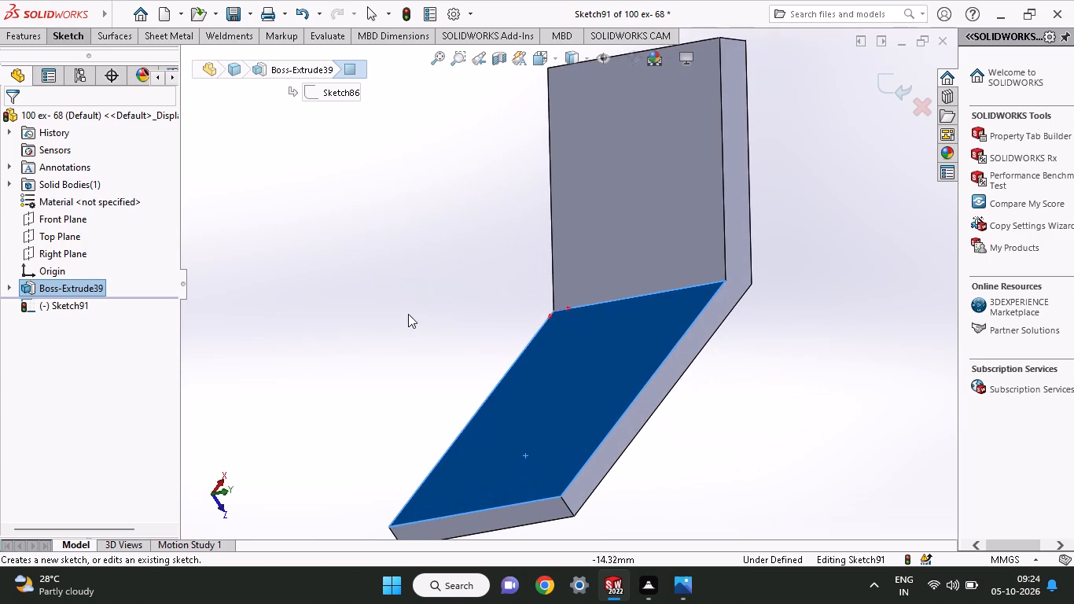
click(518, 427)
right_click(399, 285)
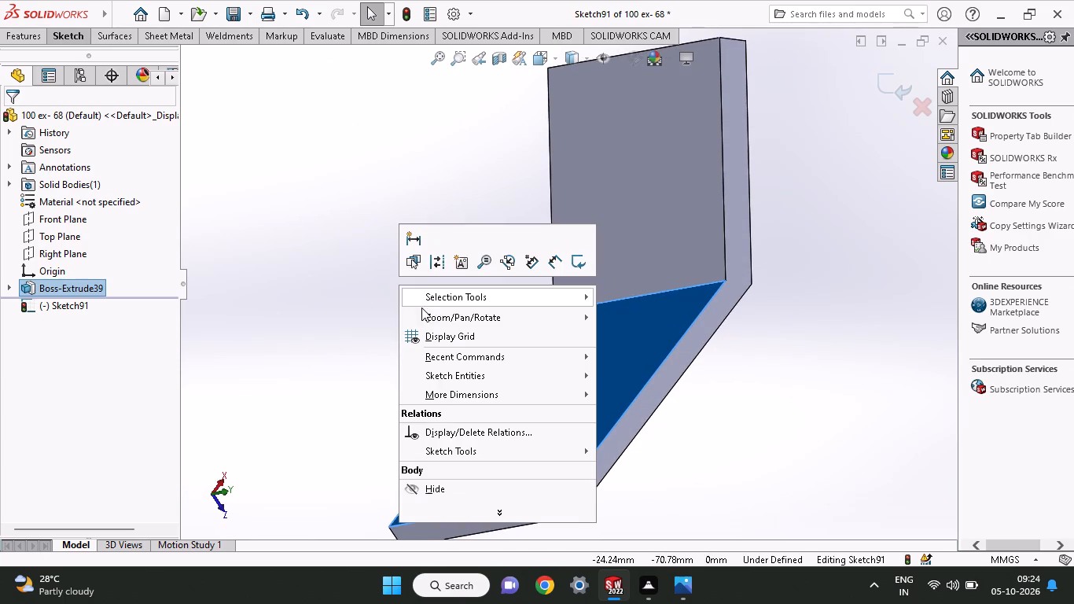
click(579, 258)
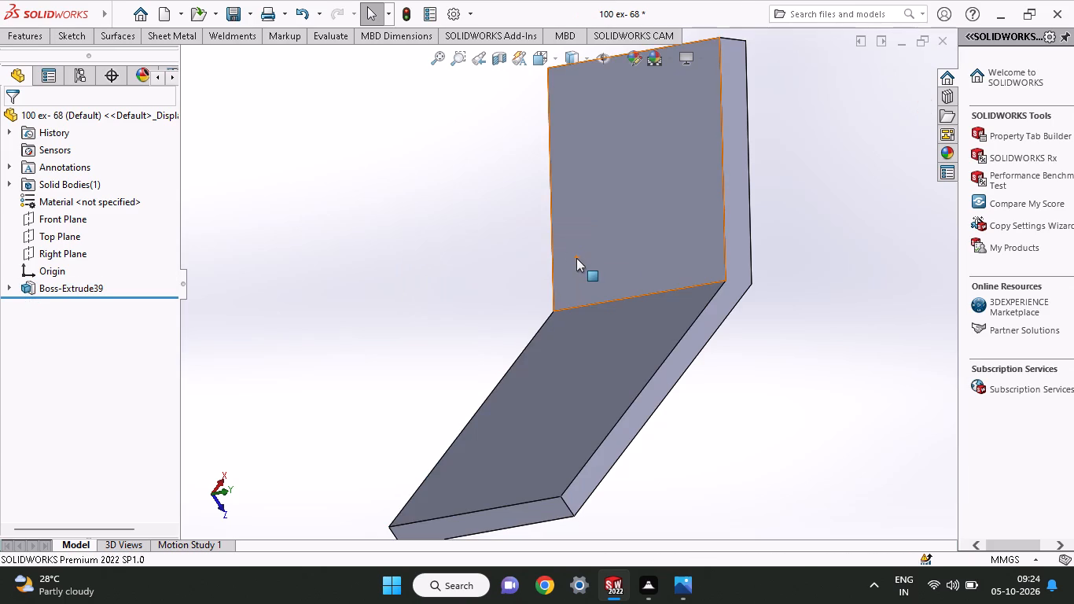
On the inner face of the plate's arm, sketch a circle of radius 30 mm centred on the midpoint of the end edge.
click(577, 411)
click(647, 364)
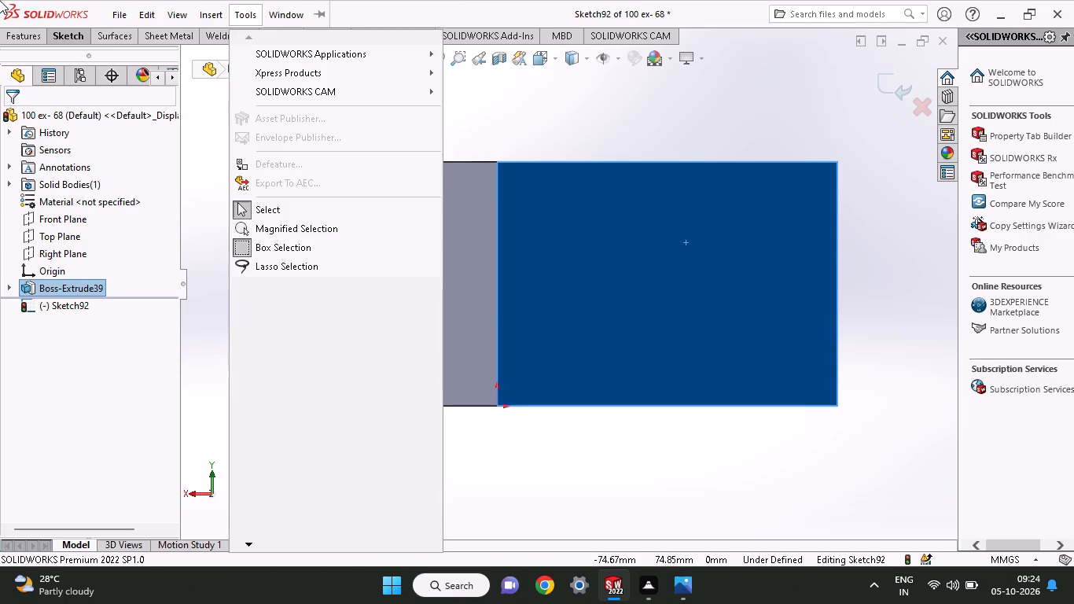
click(68, 32)
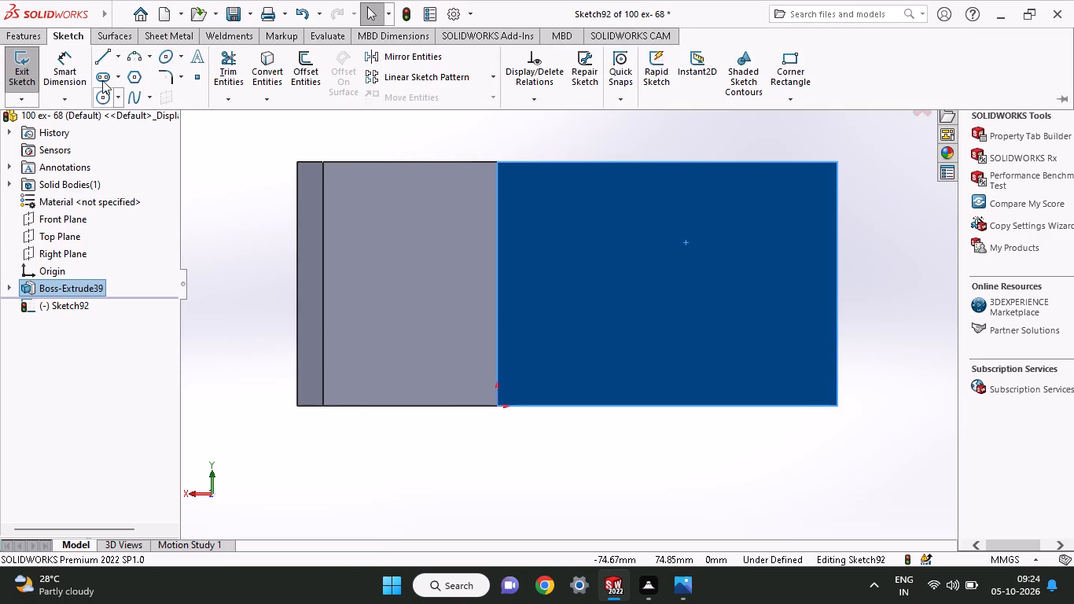
click(97, 95)
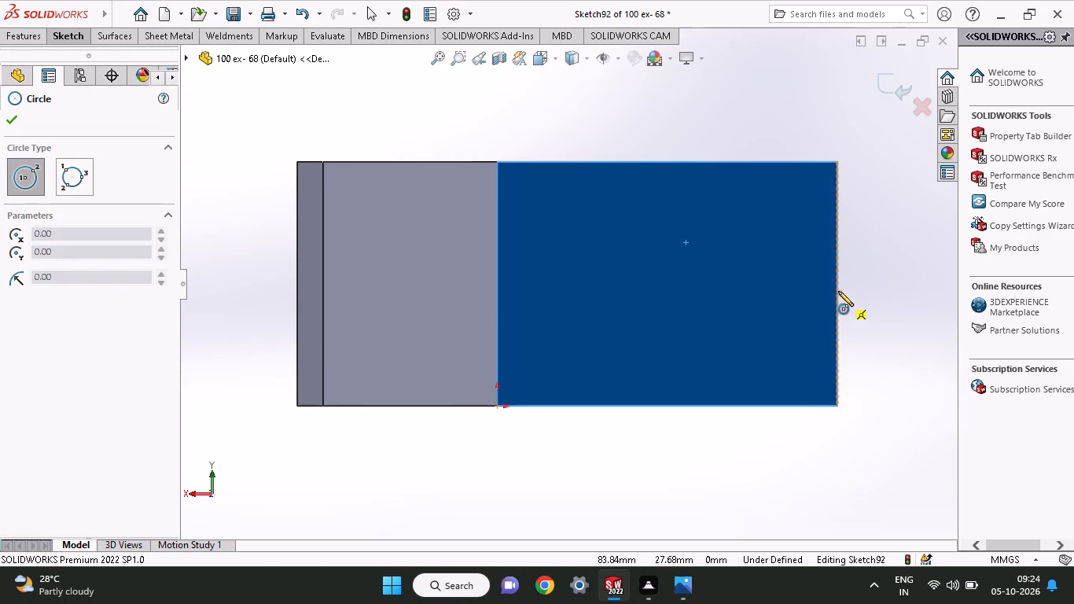
click(837, 285)
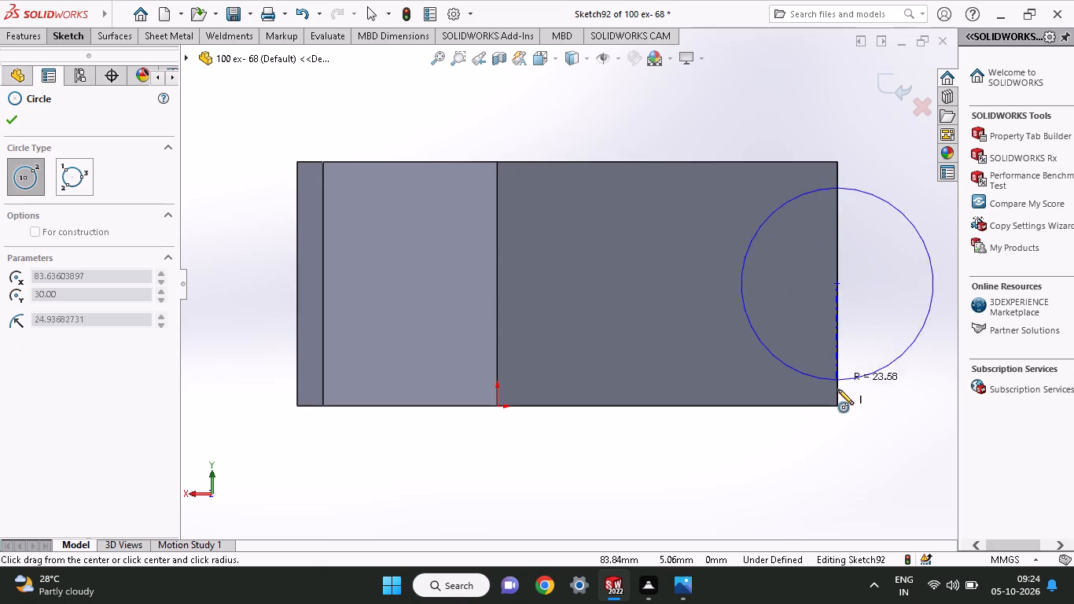
click(837, 403)
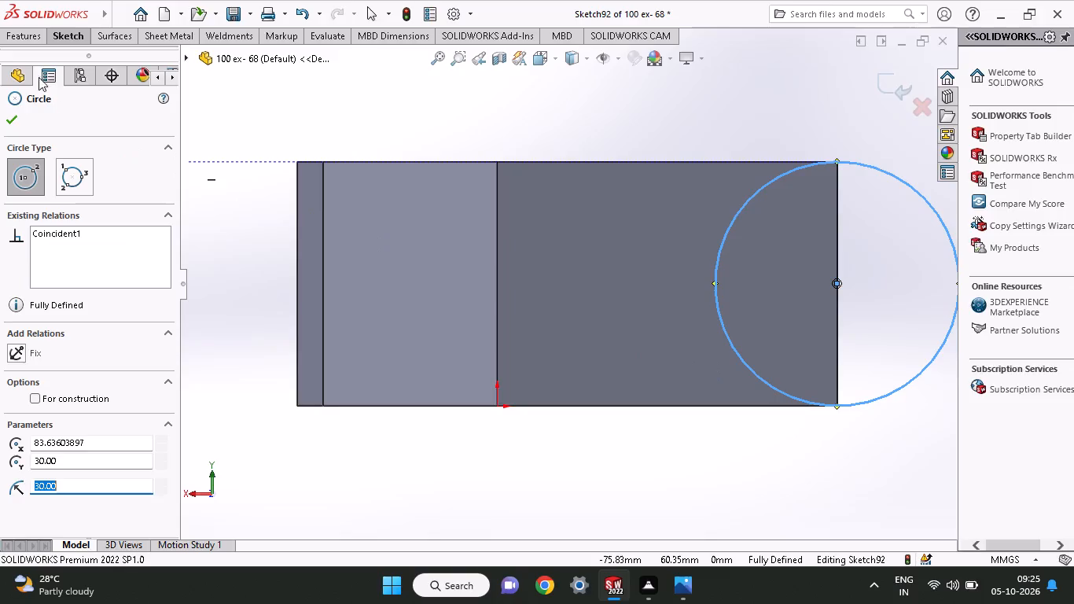
Extrude the circle as a blind boss 18 mm deep away from the arm's face, merged with the plate.
click(42, 38)
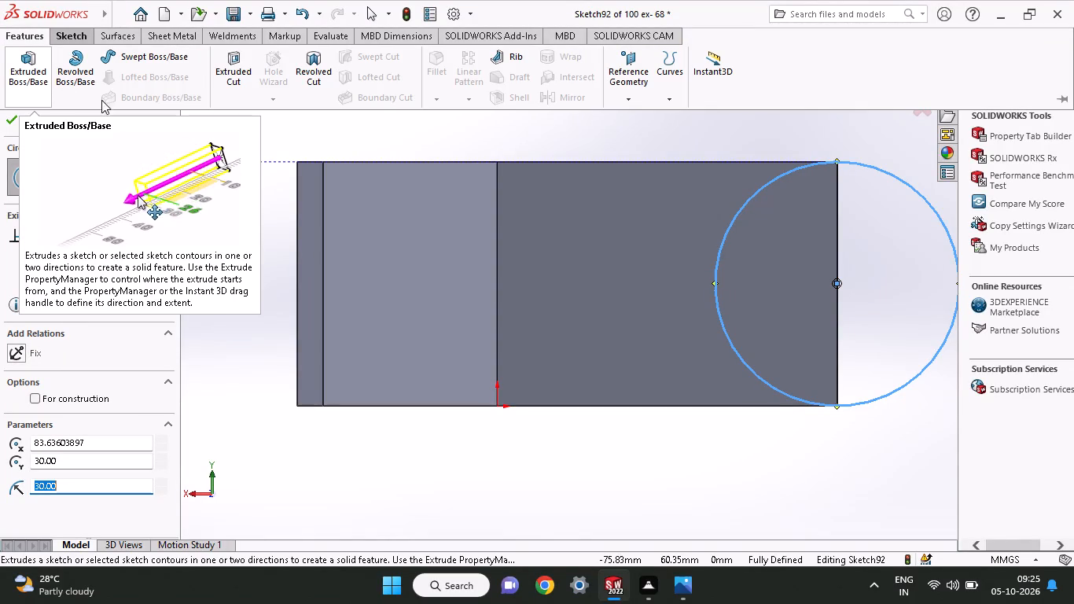
middle_drag(502, 325, 491, 112)
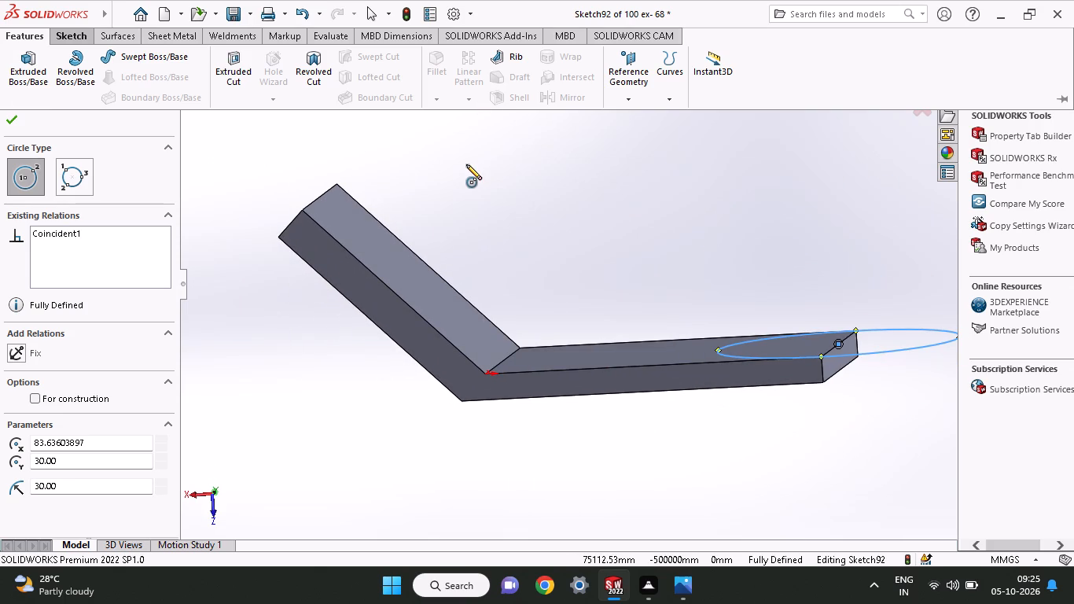
click(31, 55)
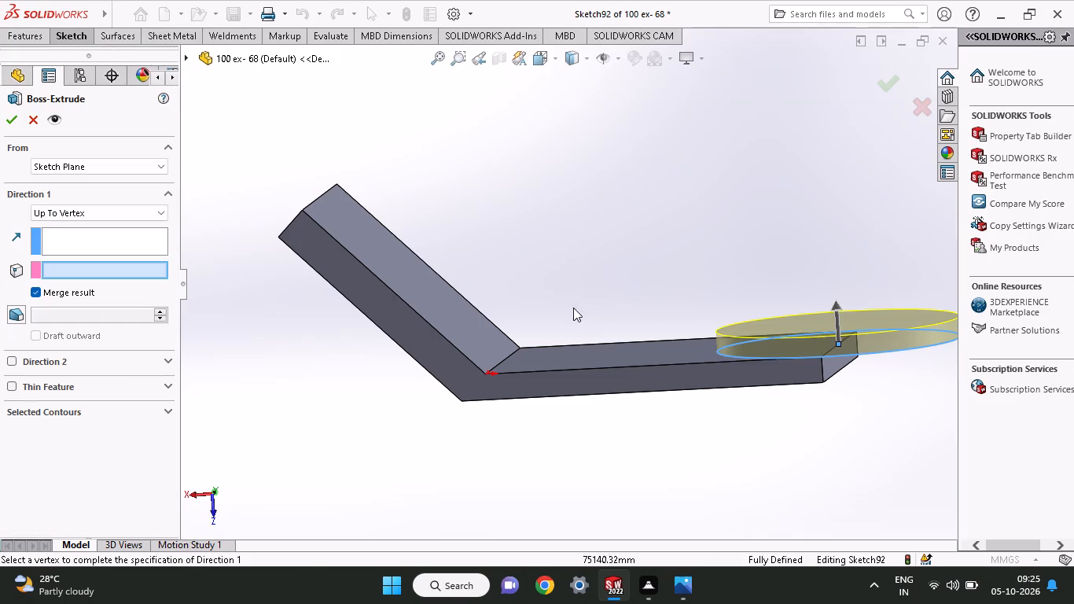
click(109, 207)
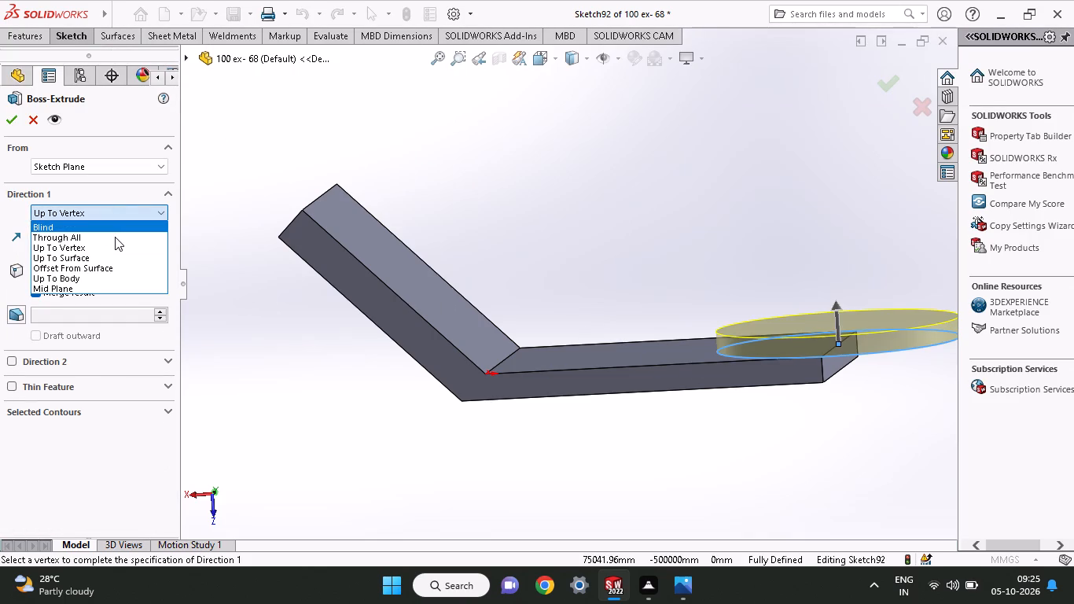
click(115, 227)
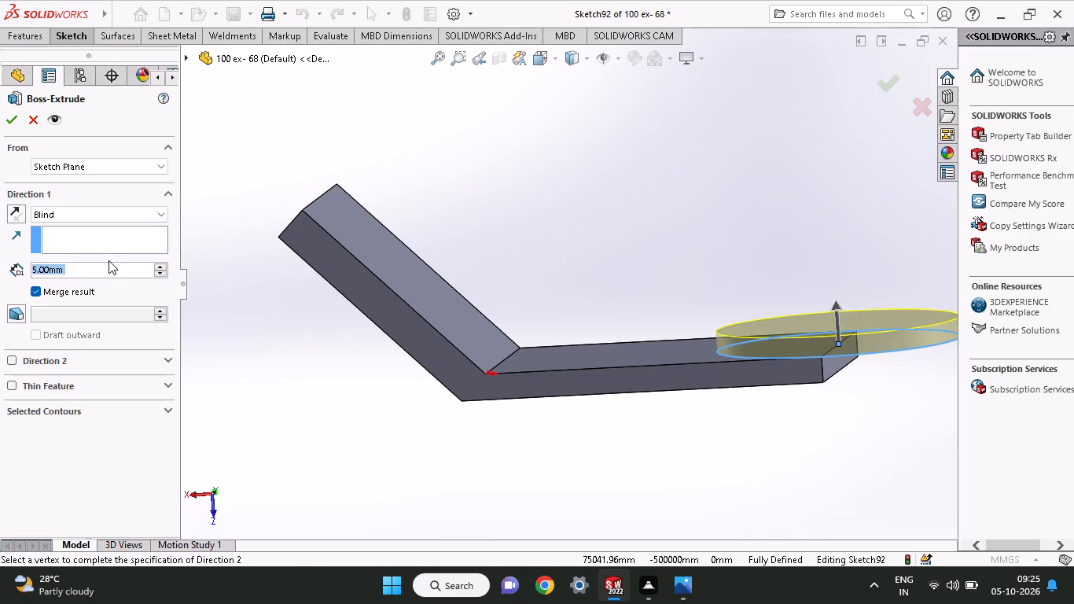
text(18)
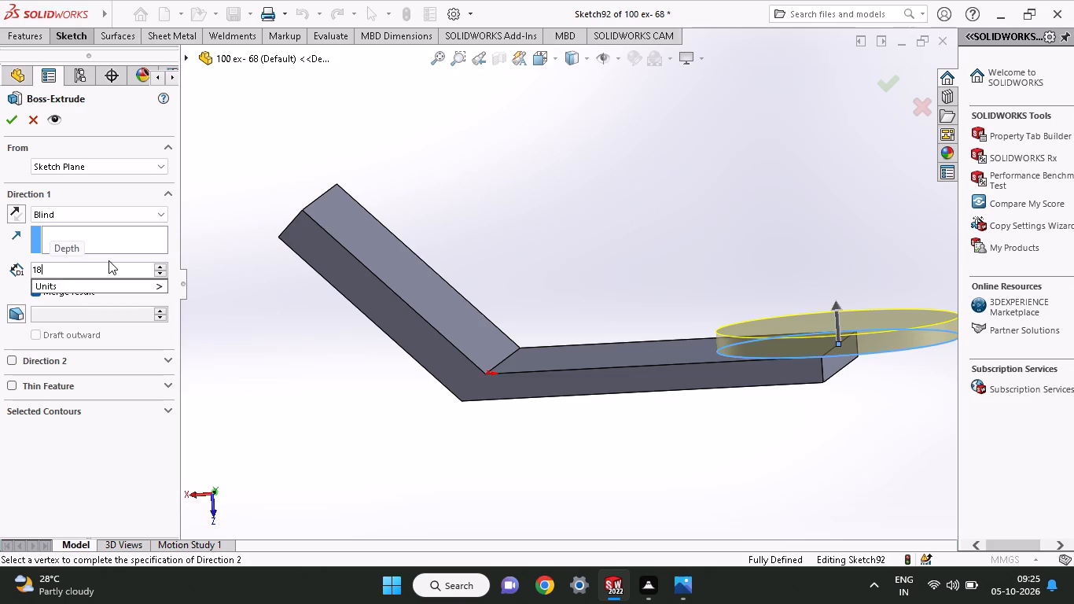
key(Return)
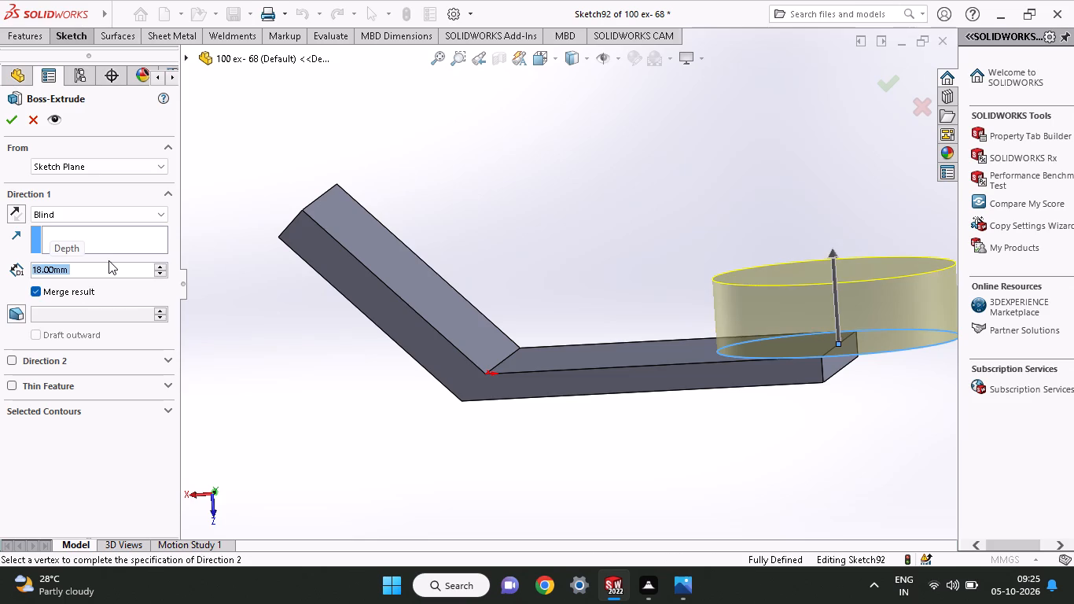
click(4, 112)
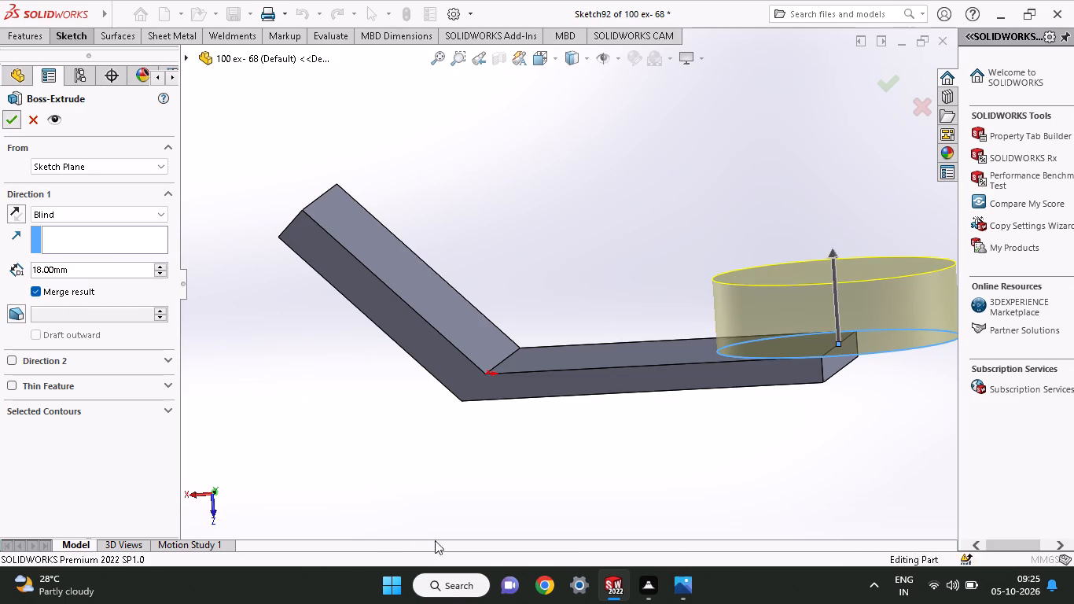
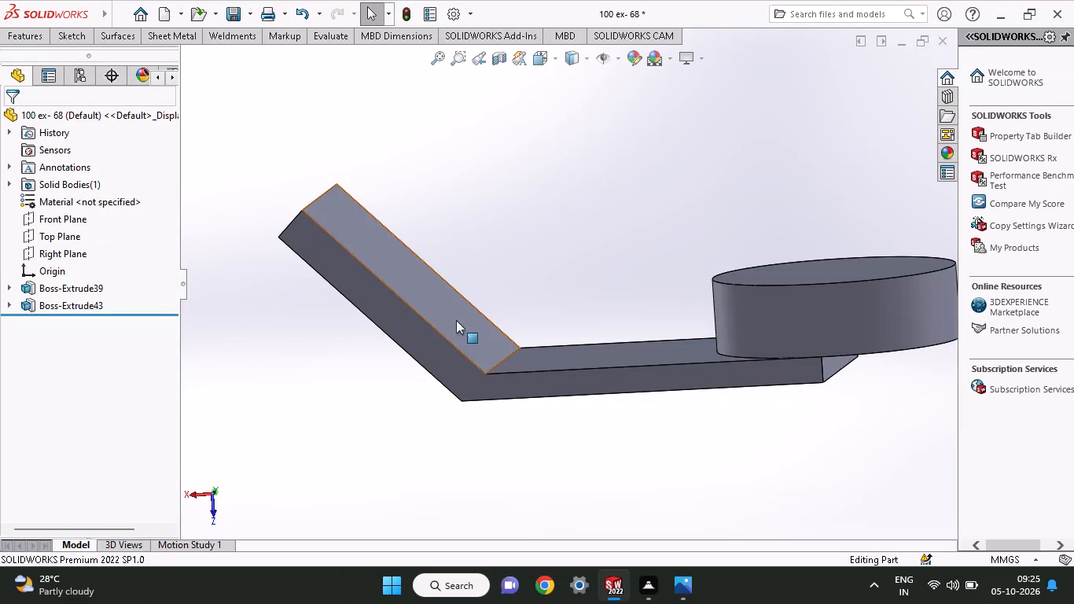
On the boss's exposed half-round base face, sketch a circle of radius 30 mm centred on the midpoint of the arm's end edge.
middle_drag(672, 477, 635, 232)
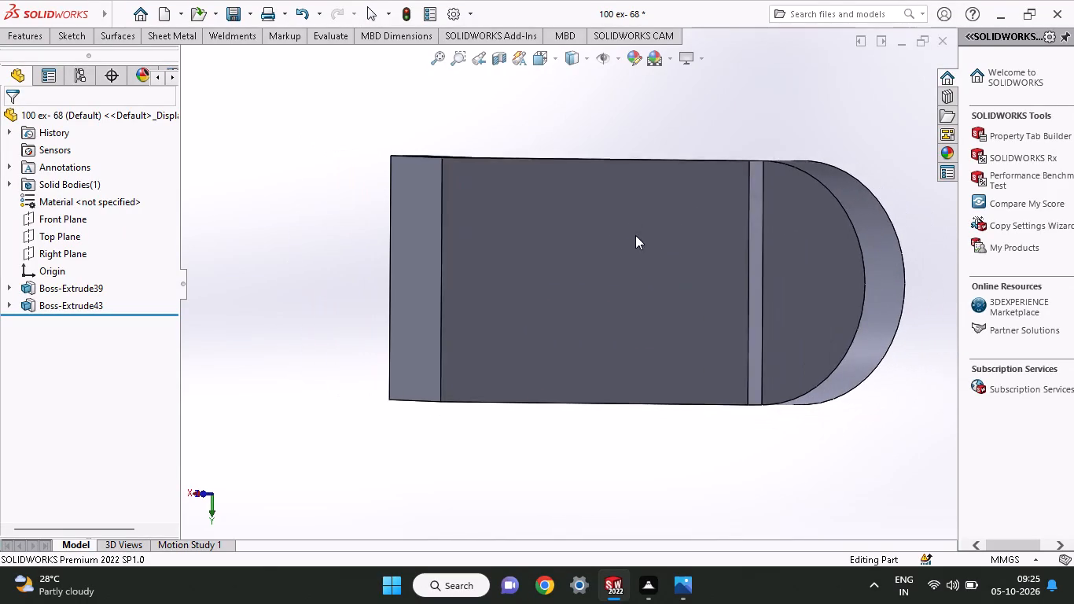
click(828, 267)
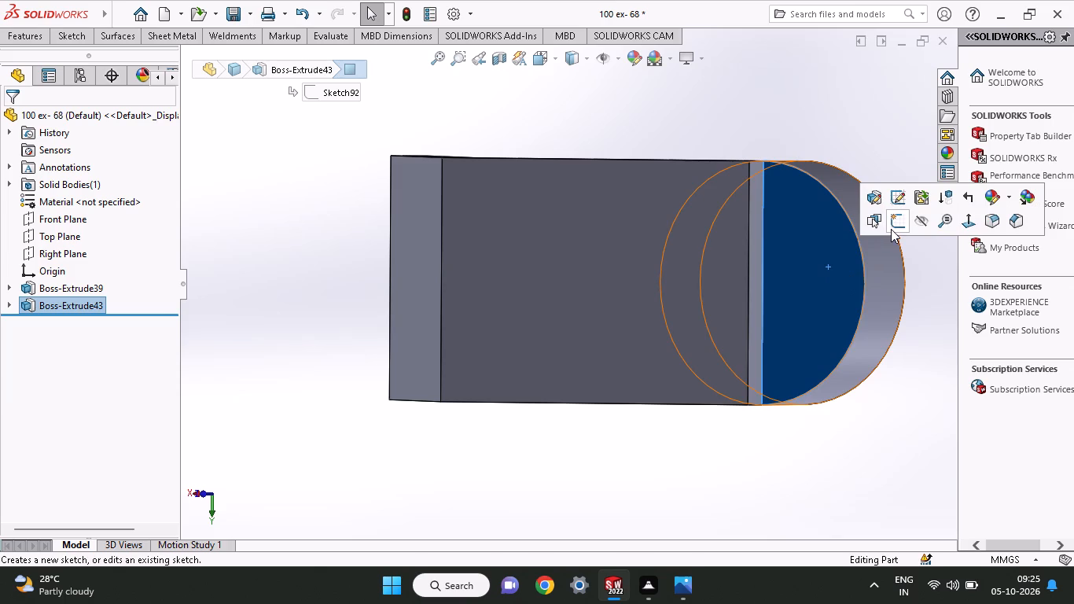
click(891, 229)
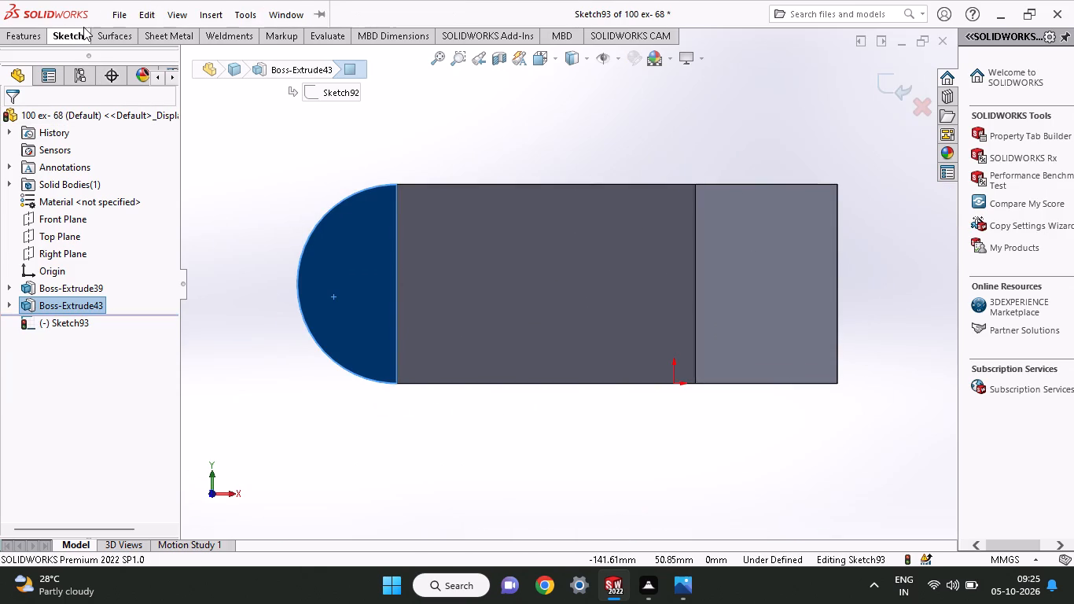
click(77, 36)
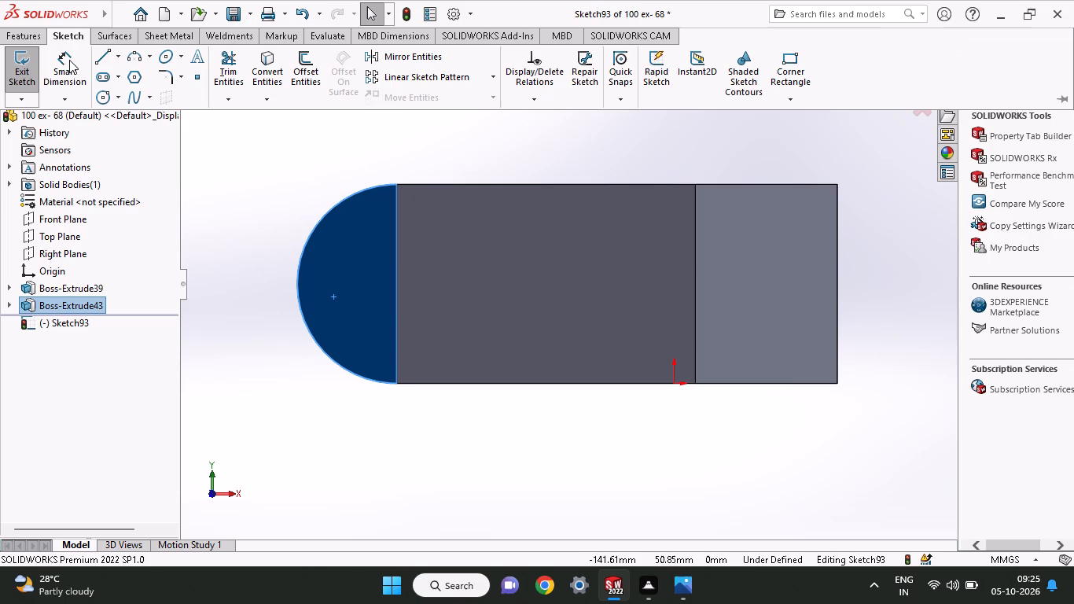
click(107, 94)
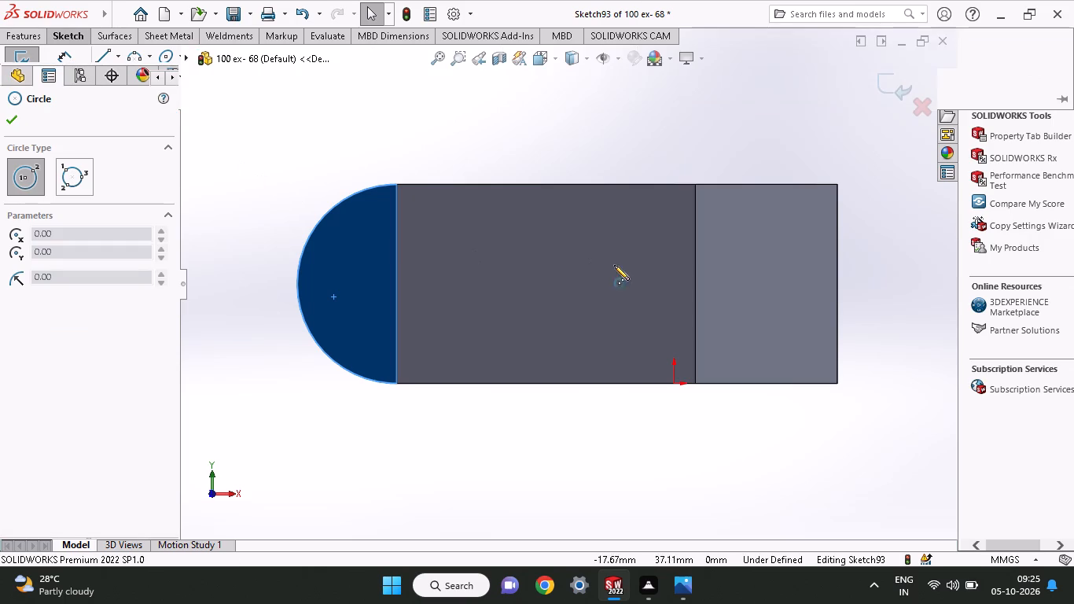
click(397, 285)
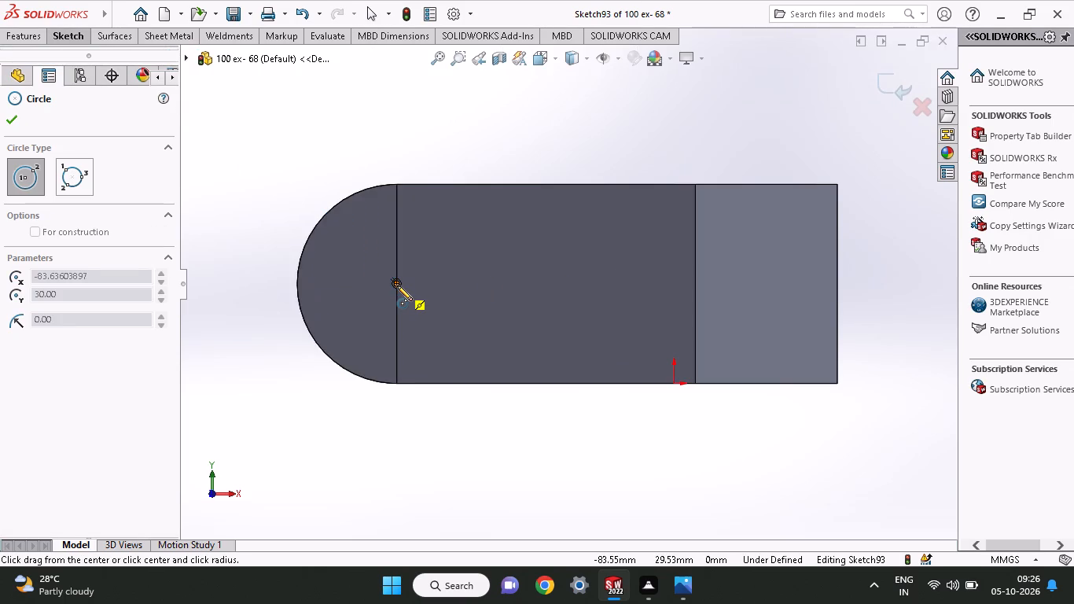
click(396, 383)
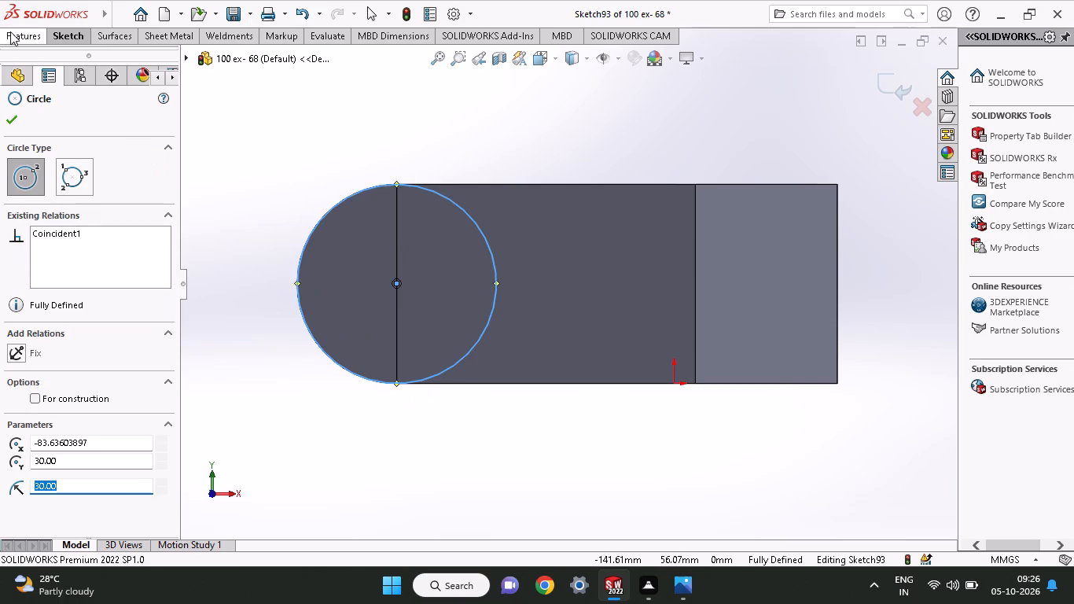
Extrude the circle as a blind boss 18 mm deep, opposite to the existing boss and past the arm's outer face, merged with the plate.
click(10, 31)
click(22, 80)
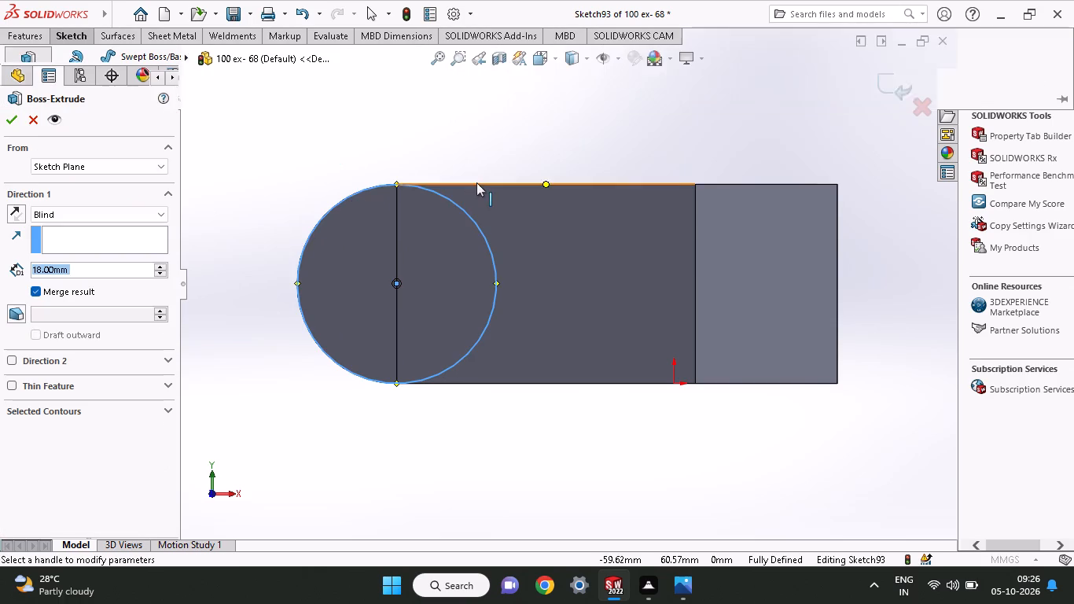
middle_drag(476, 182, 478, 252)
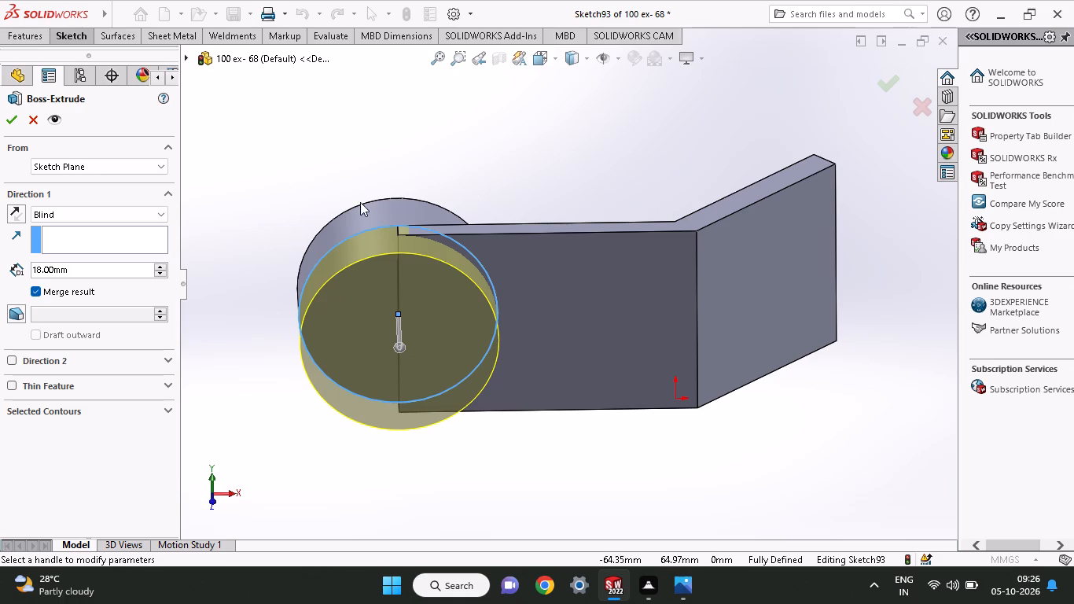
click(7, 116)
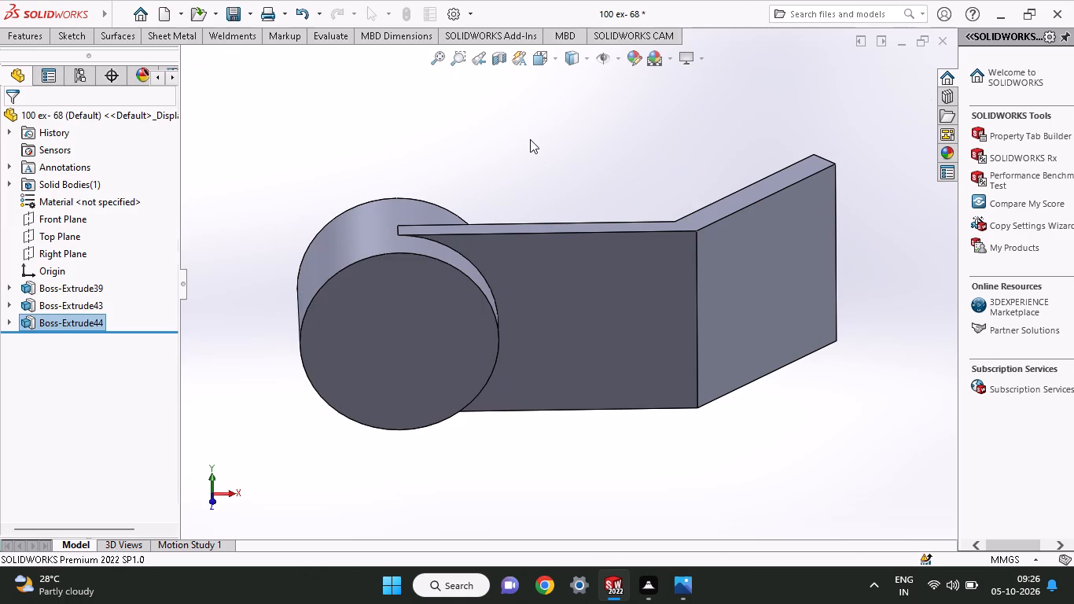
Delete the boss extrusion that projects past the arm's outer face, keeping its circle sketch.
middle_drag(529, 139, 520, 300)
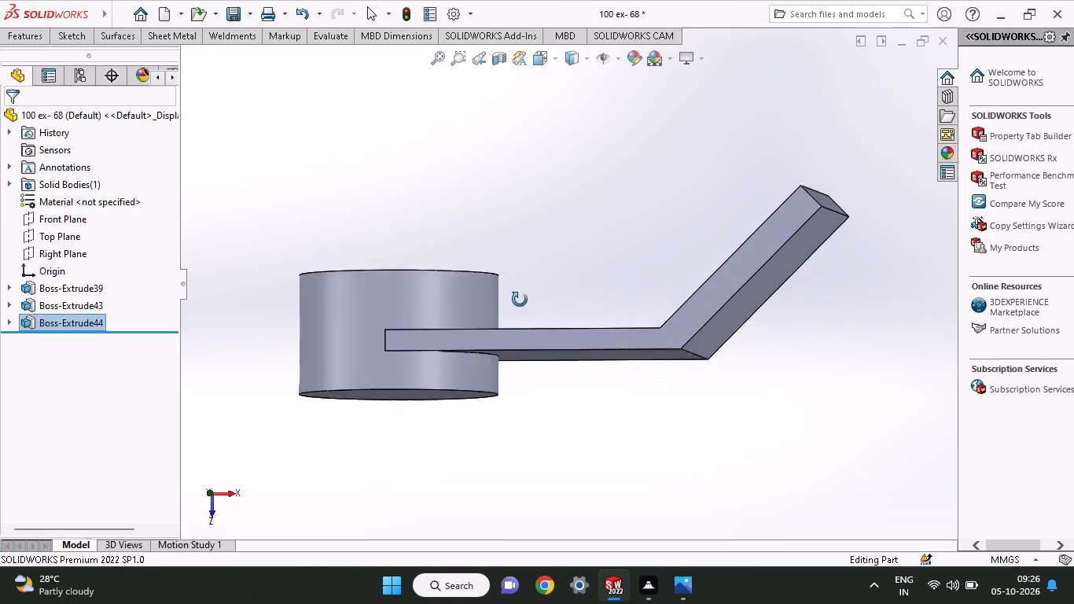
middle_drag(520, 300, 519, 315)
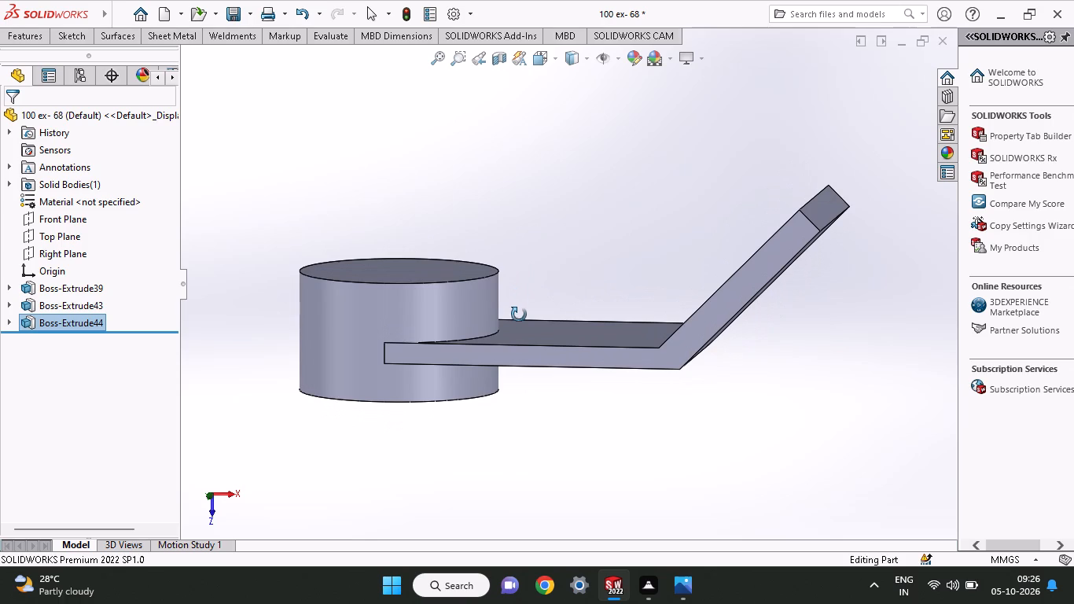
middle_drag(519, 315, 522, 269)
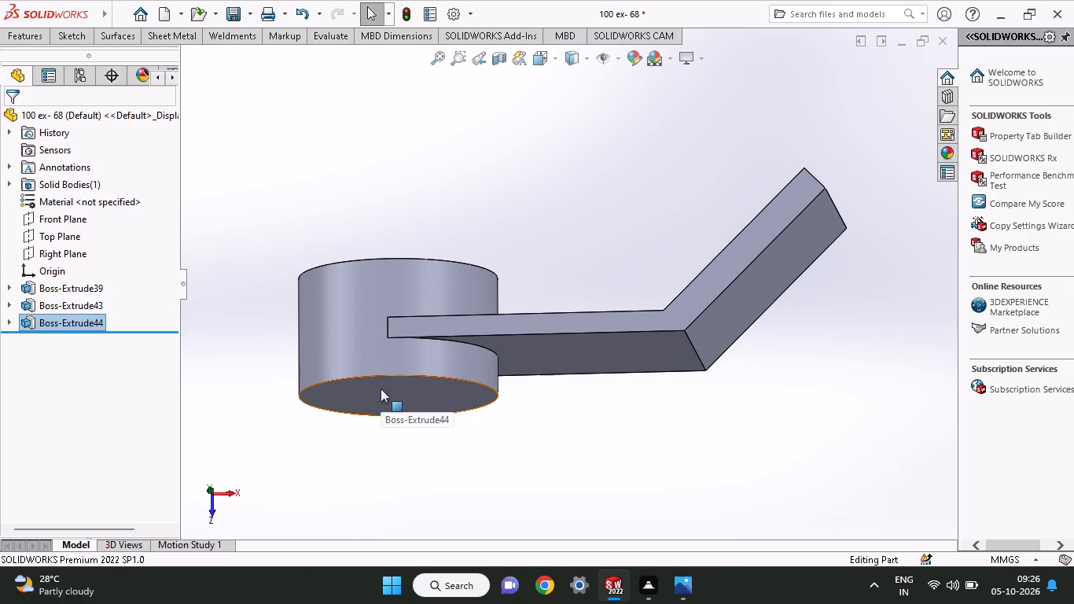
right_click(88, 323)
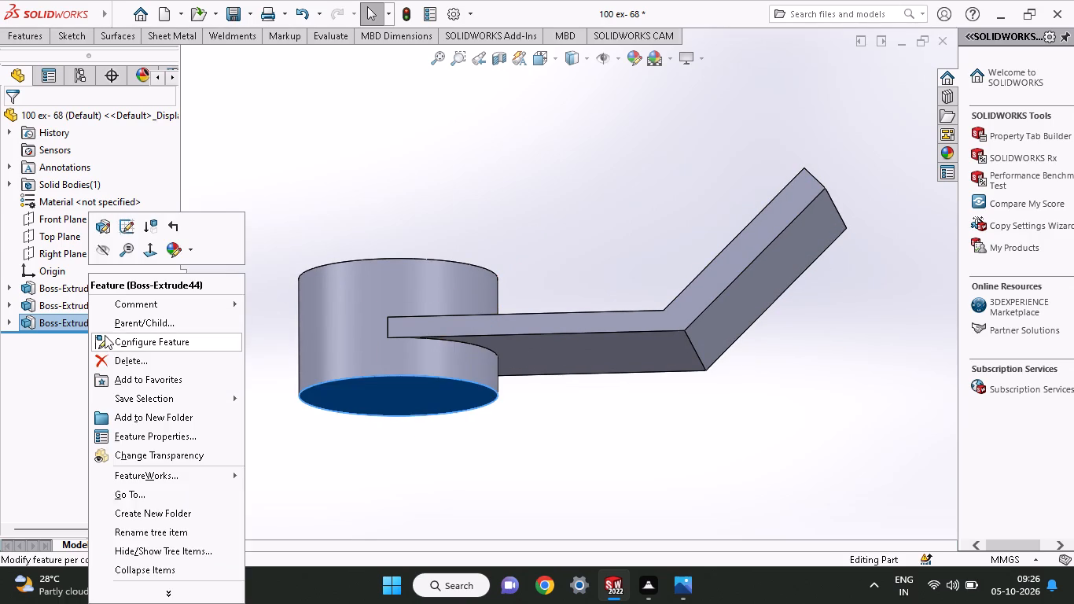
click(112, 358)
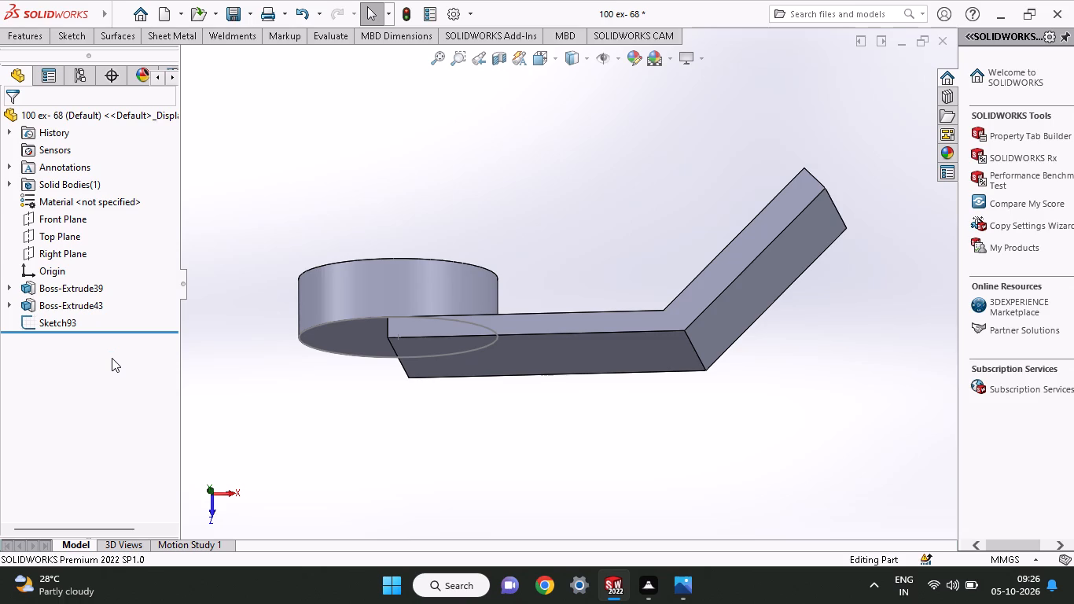
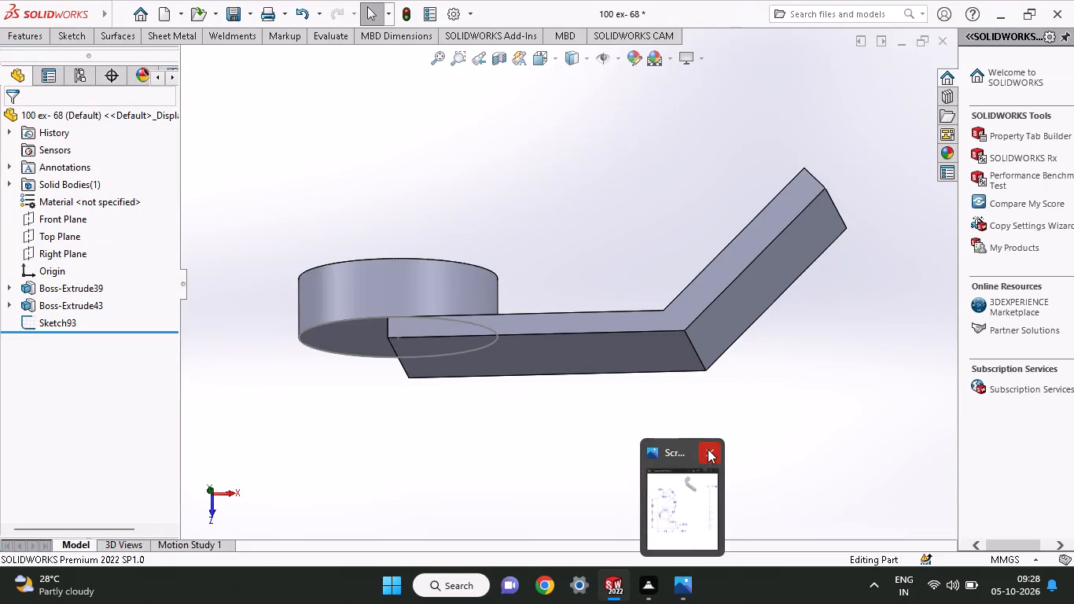
Close the reference drawing image and return to the part model.
click(708, 449)
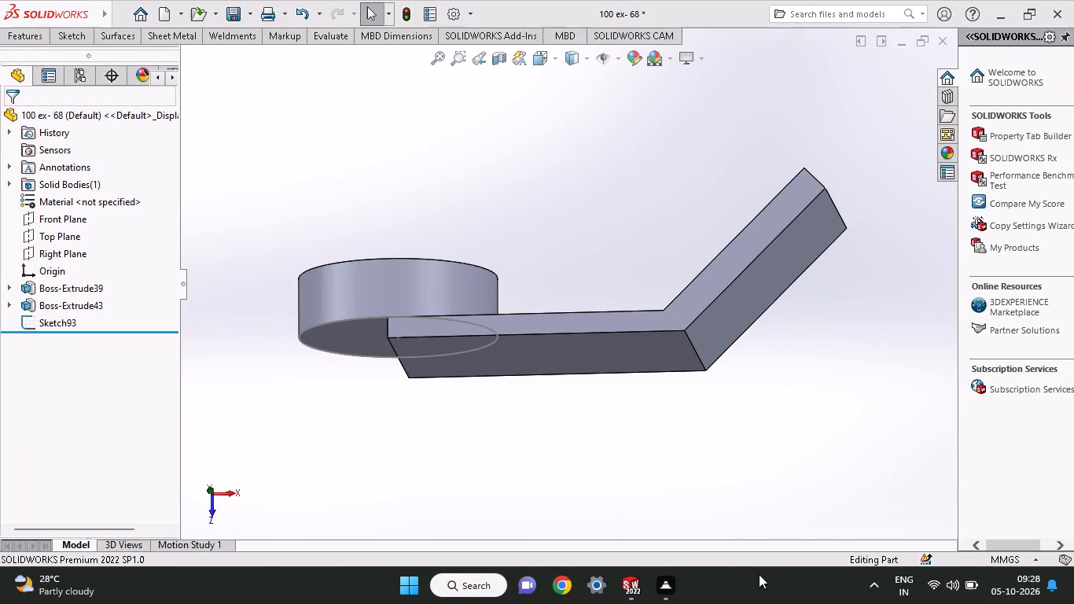
click(768, 495)
On the 90 mm arm's outer face, sketch a circle of radius 30 mm centred on the midpoint of the arm's end edge.
middle_drag(683, 416, 668, 369)
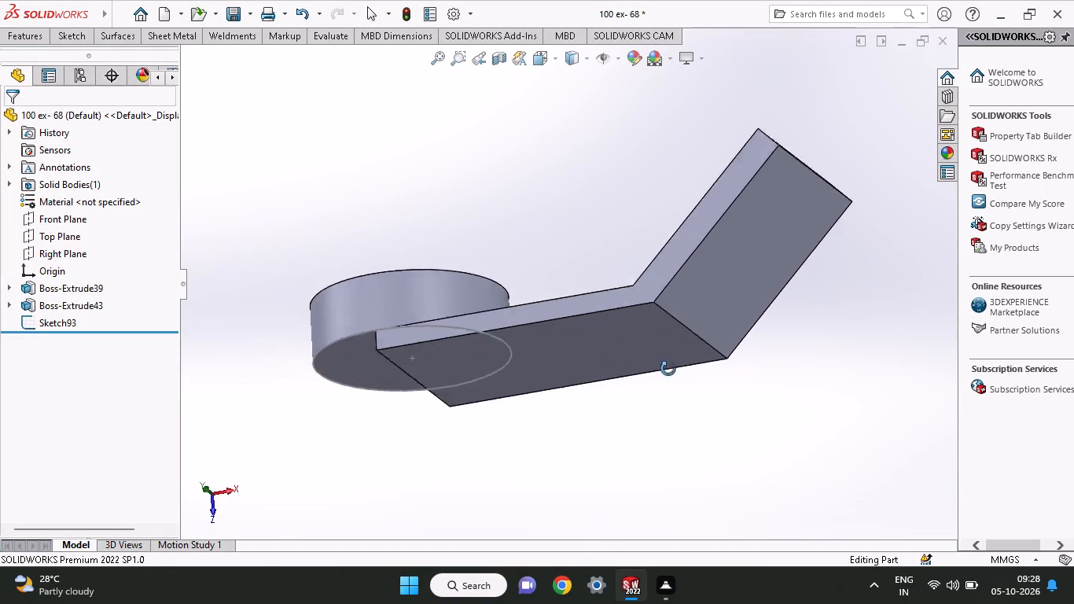
middle_drag(668, 369, 612, 376)
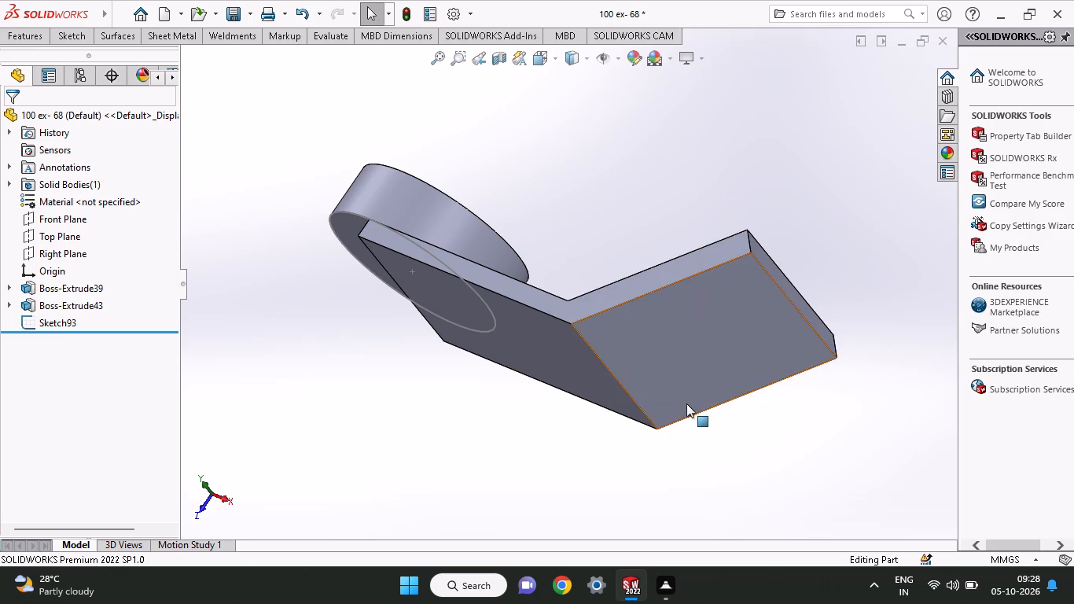
middle_drag(685, 392, 686, 315)
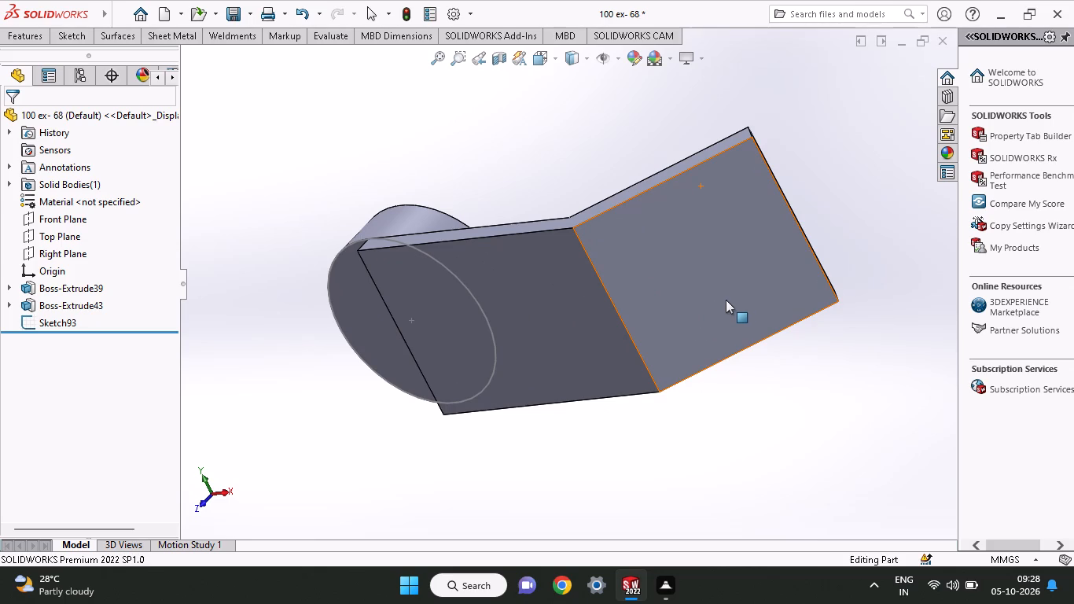
middle_drag(552, 381, 550, 359)
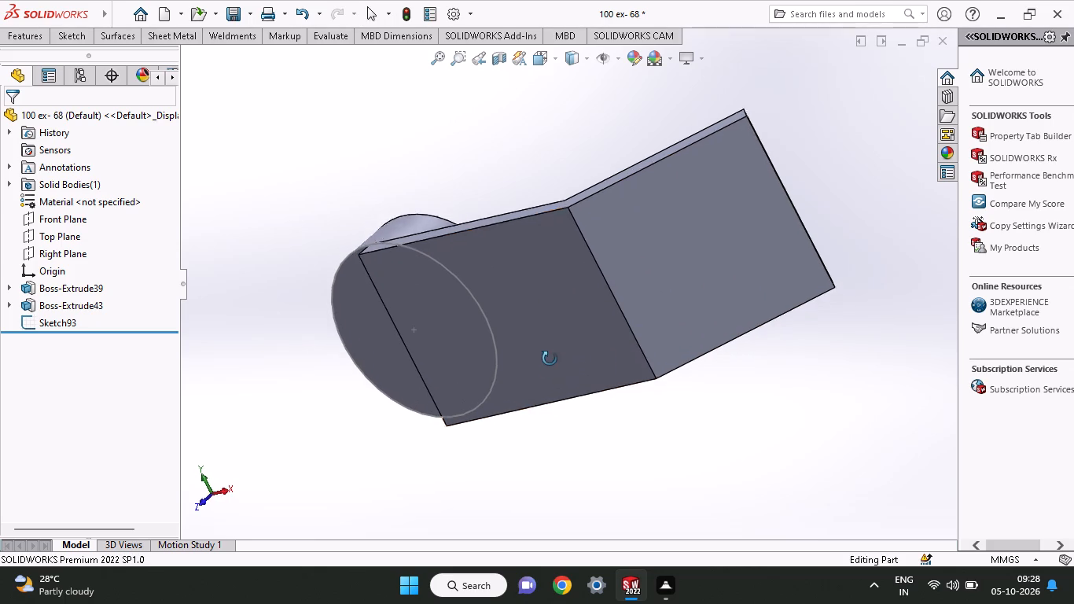
middle_drag(550, 359, 569, 297)
click(470, 333)
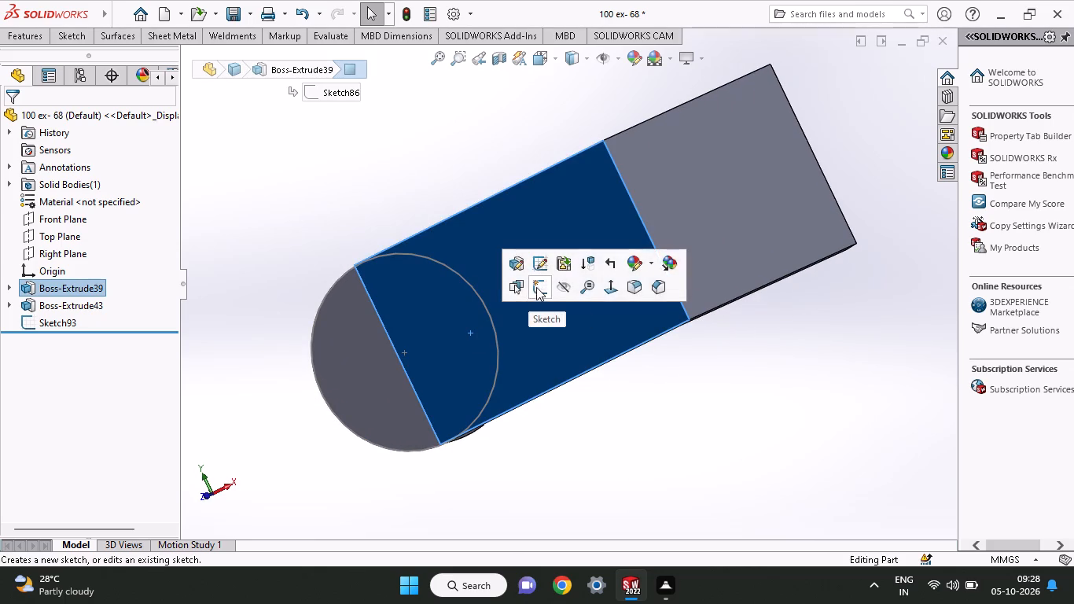
click(537, 285)
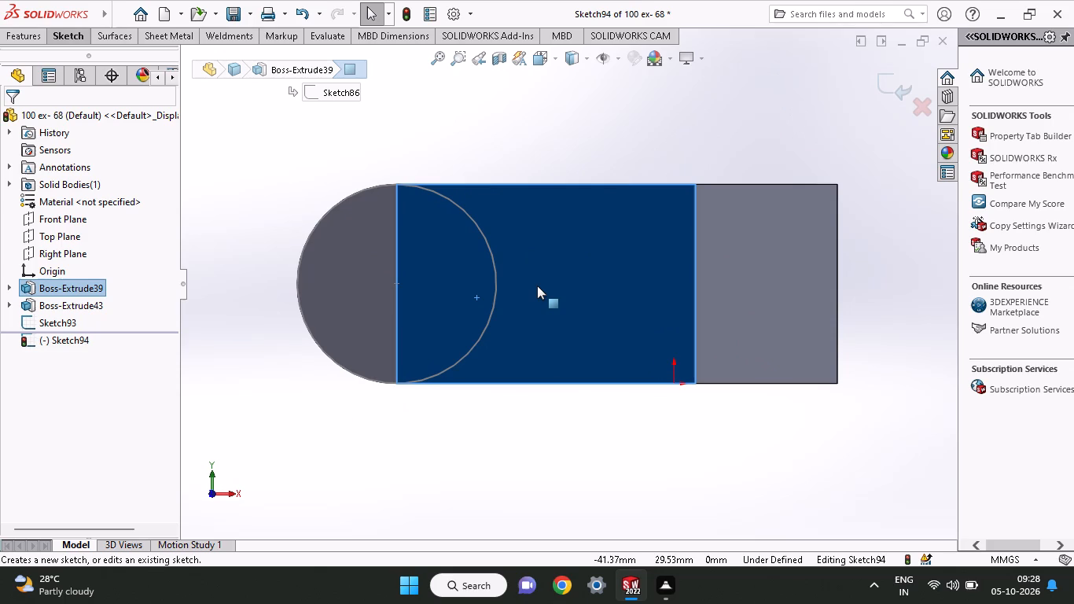
click(68, 40)
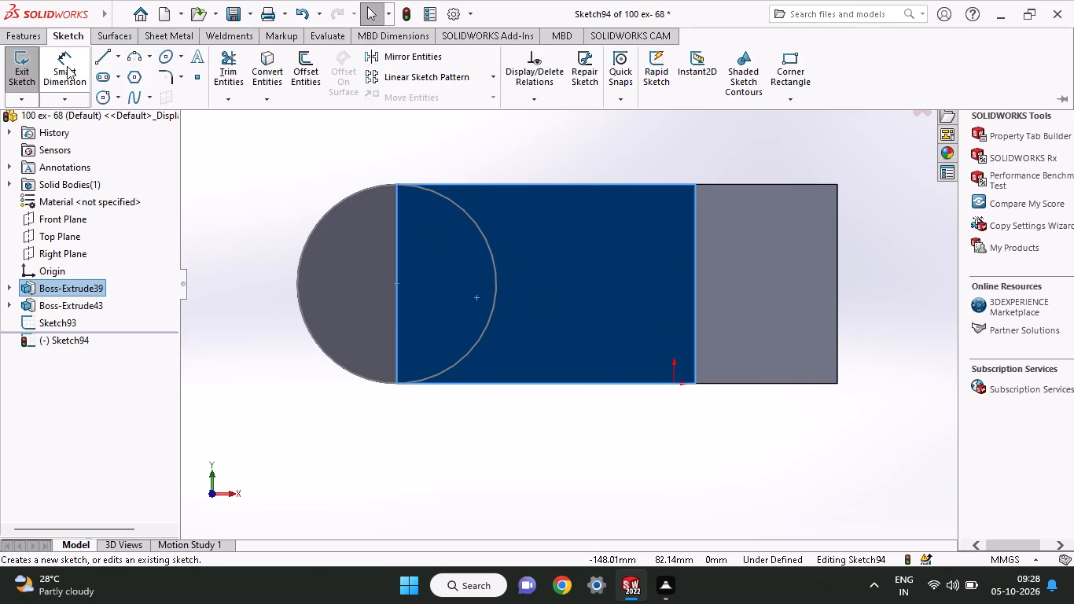
click(105, 104)
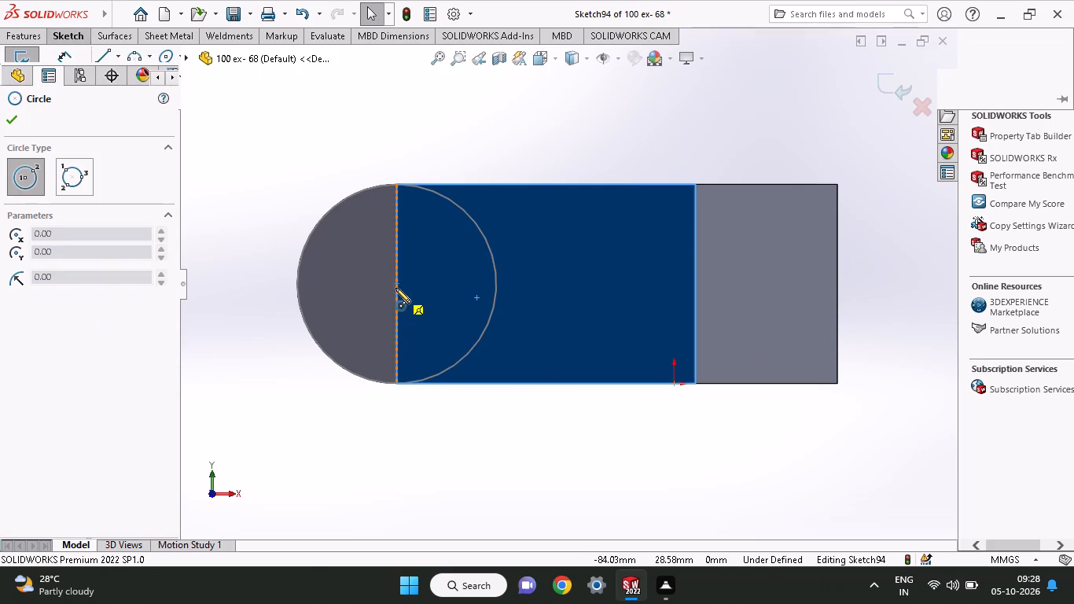
click(395, 285)
click(452, 365)
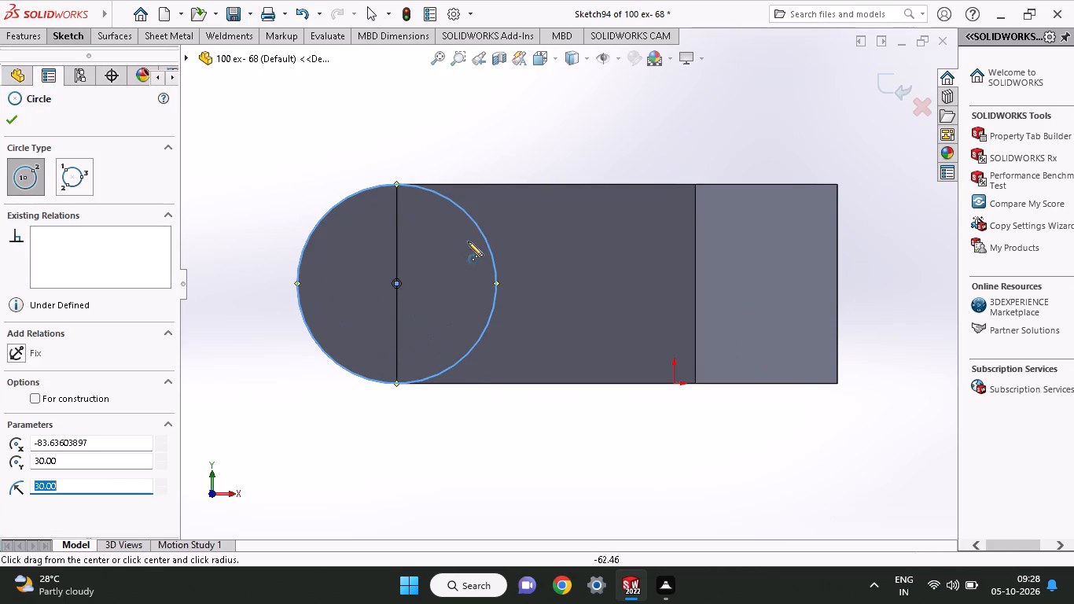
Extrude the circle as a blind boss 18 mm deep outward from the arm's outer face, merged with the plate.
click(13, 35)
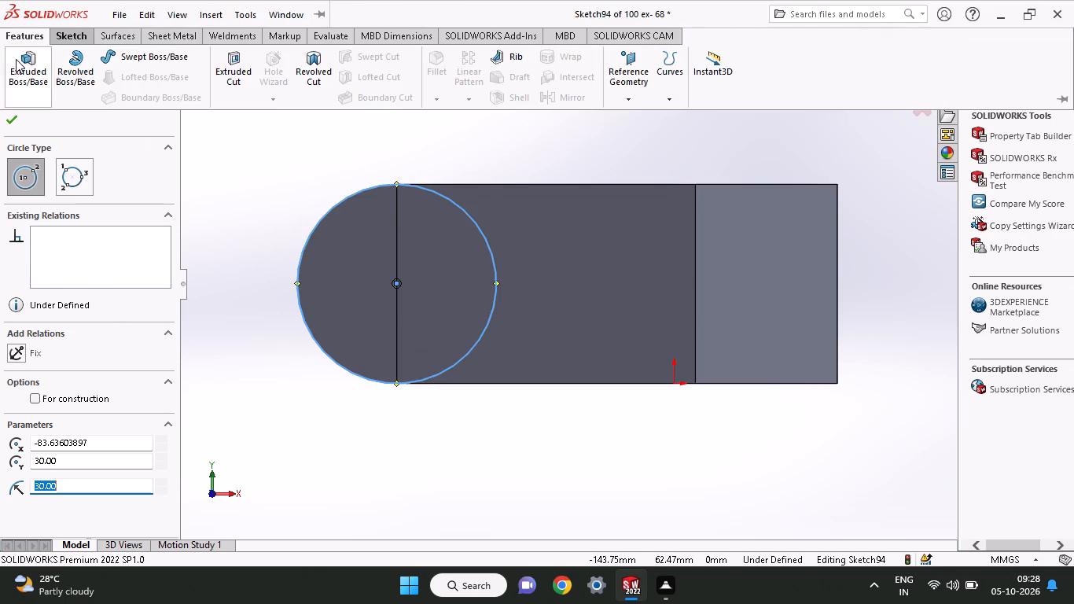
click(16, 59)
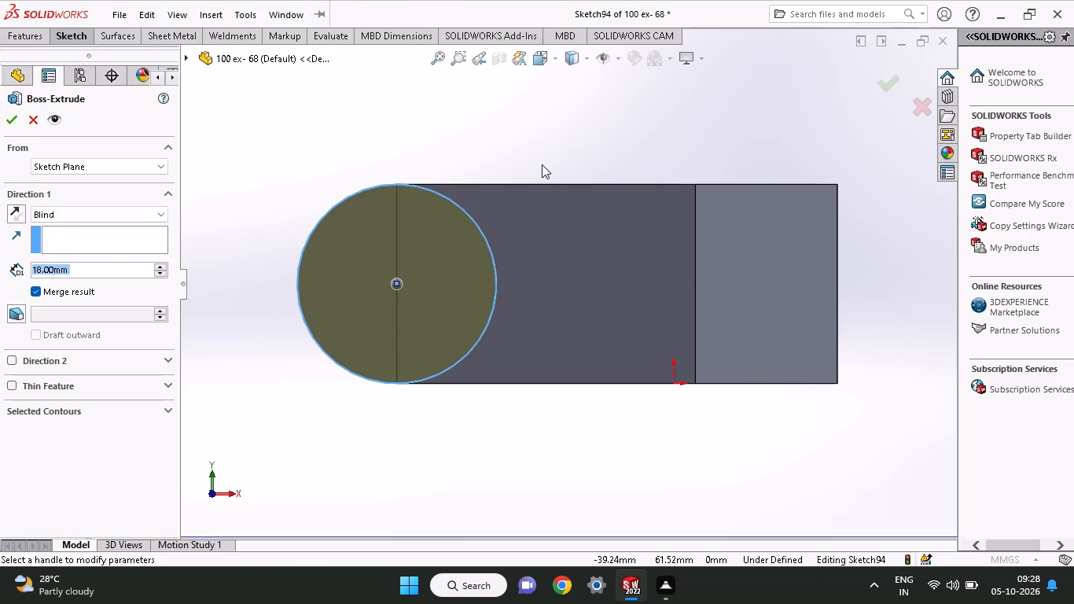
middle_drag(542, 164, 510, 420)
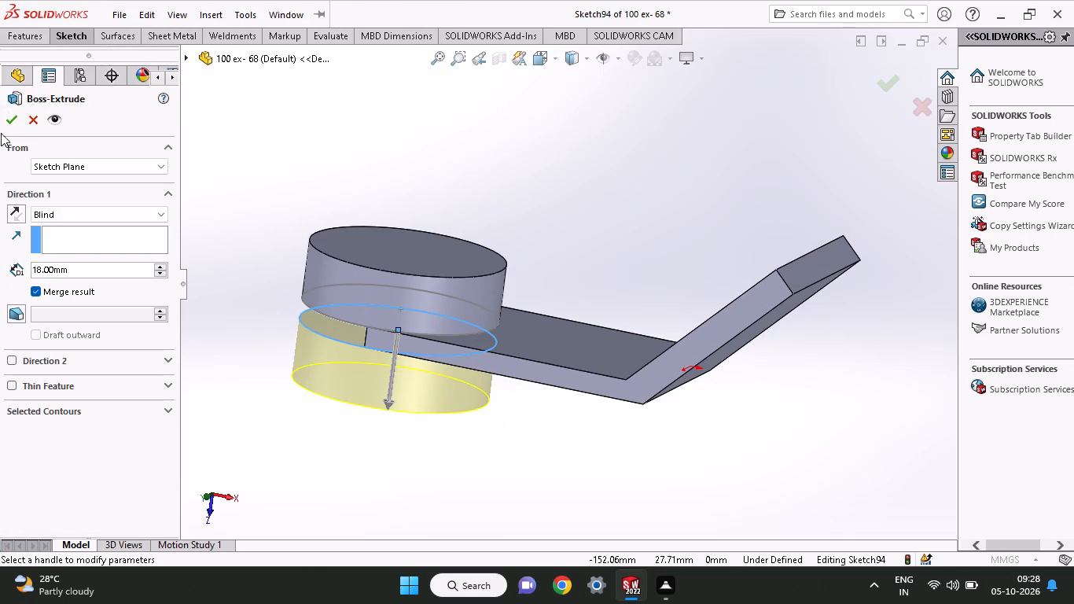
click(2, 117)
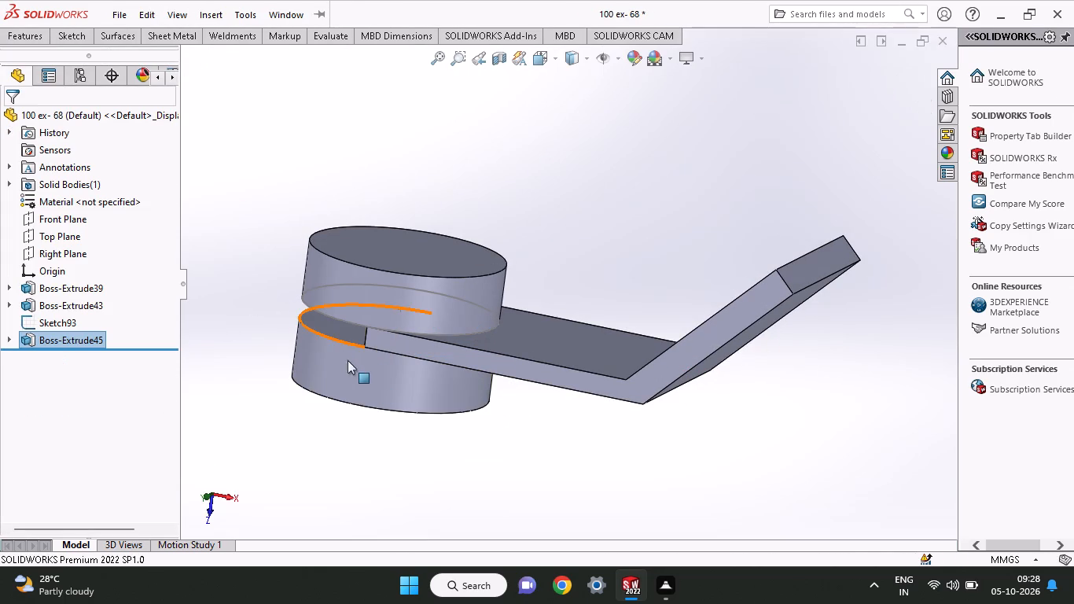
On the inner boss's exposed half-round base face, sketch a circle of radius 30 mm centred on the existing circle's centre.
click(355, 324)
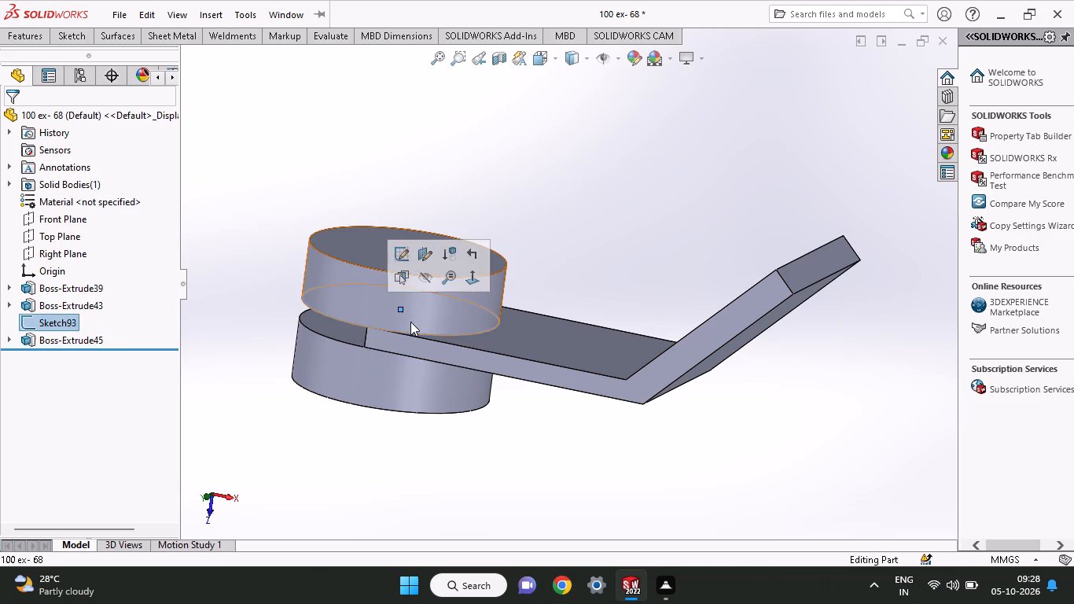
middle_drag(543, 274, 574, 147)
click(574, 178)
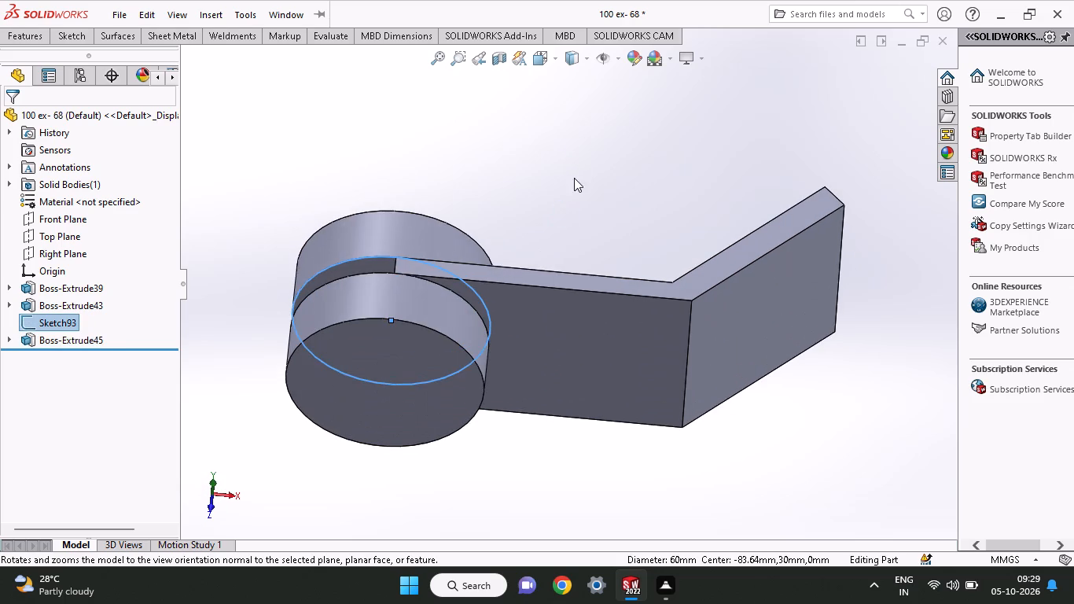
click(384, 266)
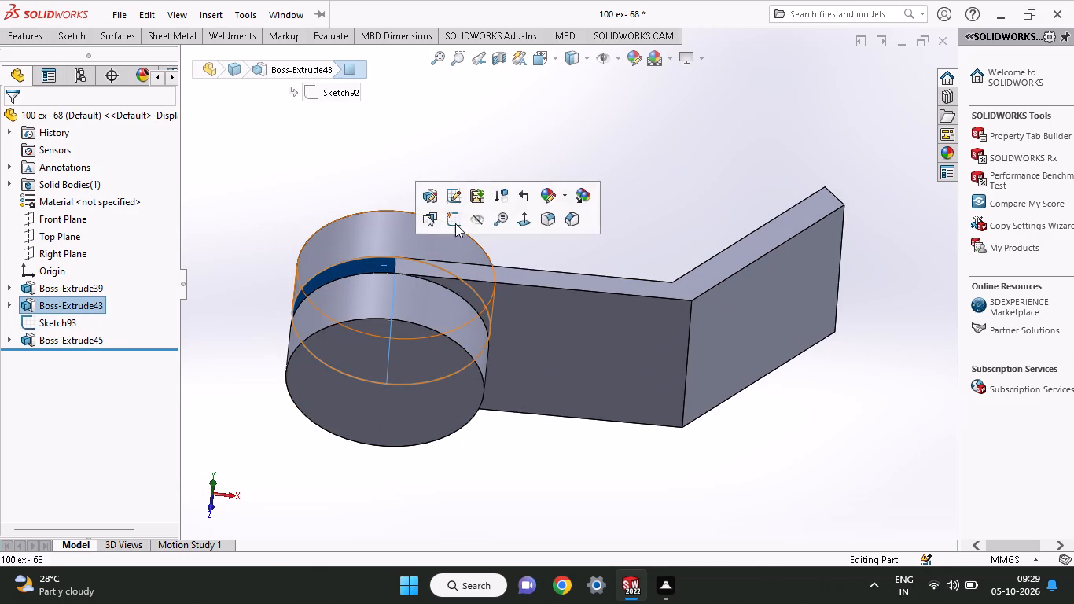
click(455, 223)
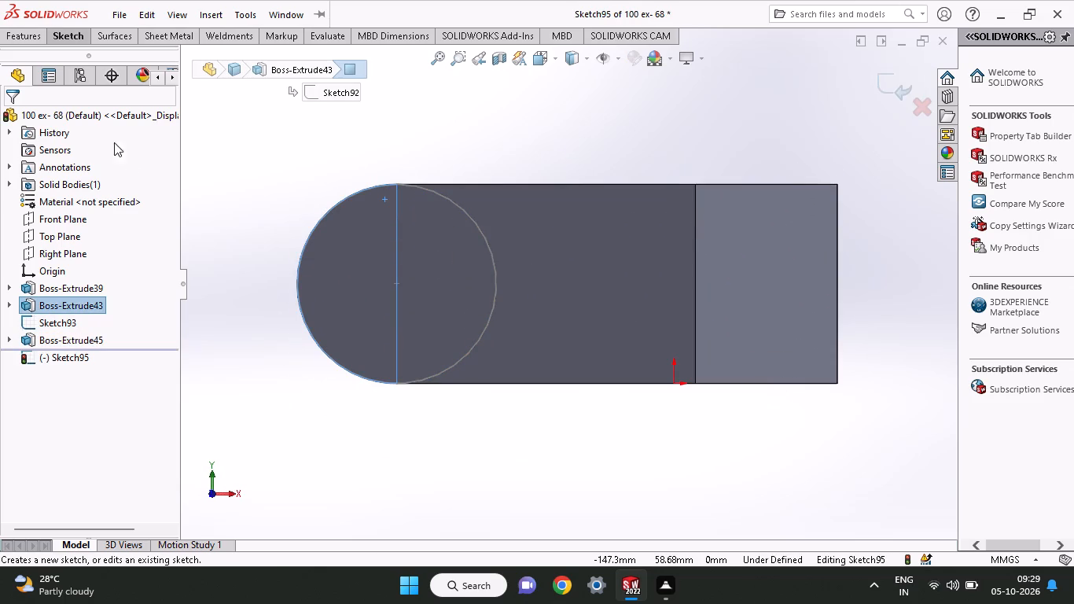
click(72, 37)
click(111, 96)
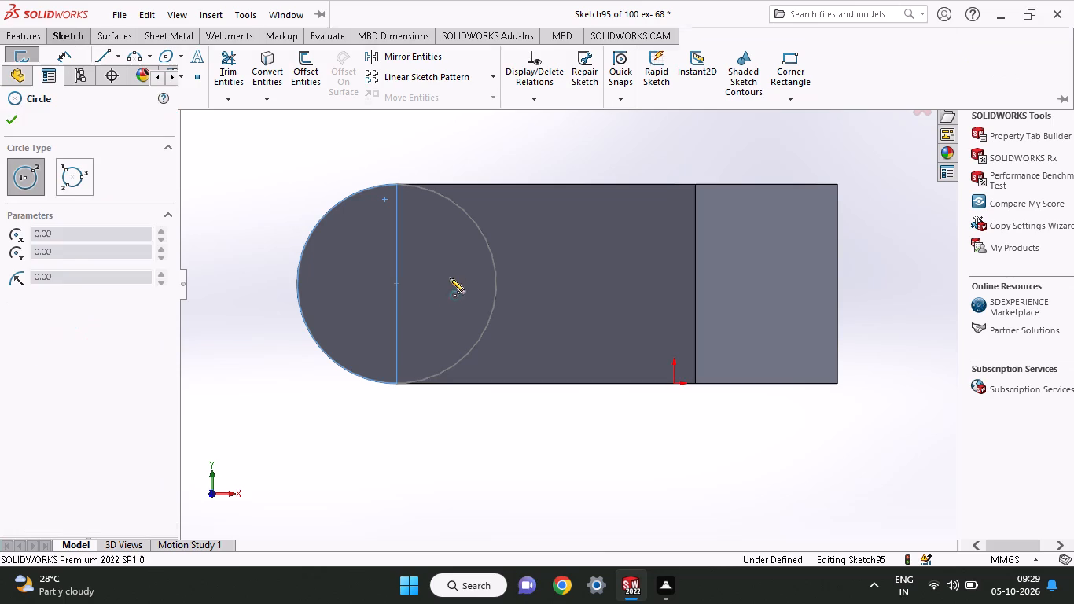
click(396, 285)
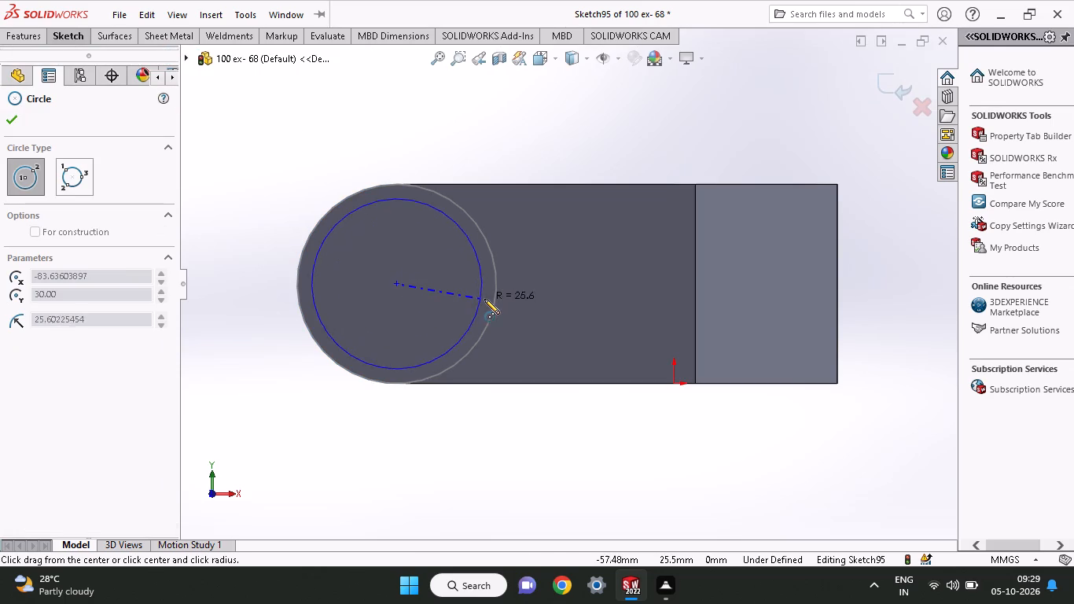
click(495, 298)
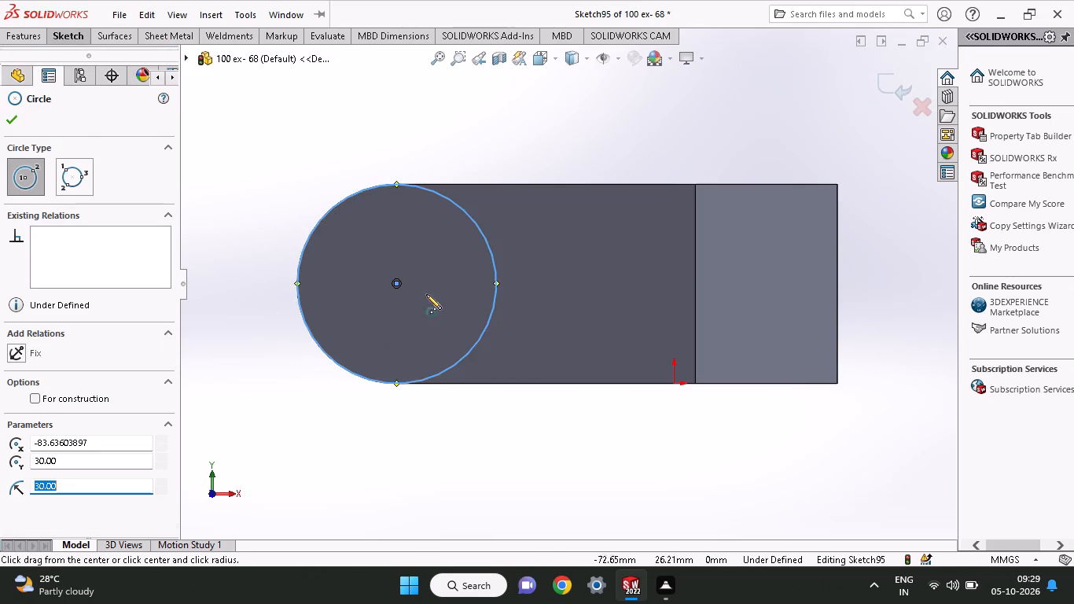
Extrude the circle up to the facing rim edge of the outer boss, bridging the gap beyond the arm's end, with merged result.
click(26, 31)
click(29, 82)
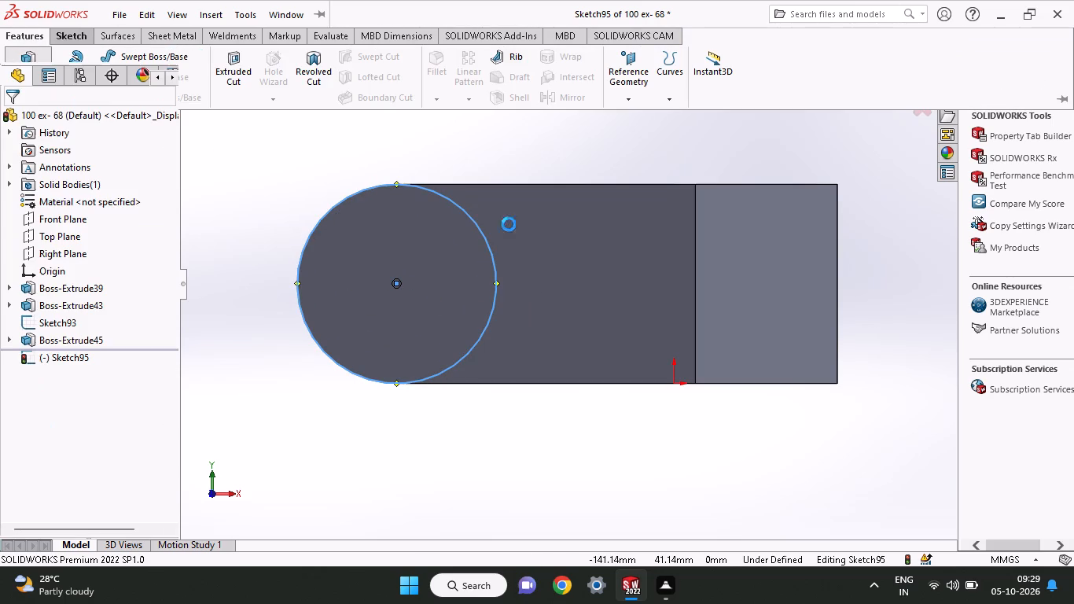
middle_drag(447, 151, 434, 353)
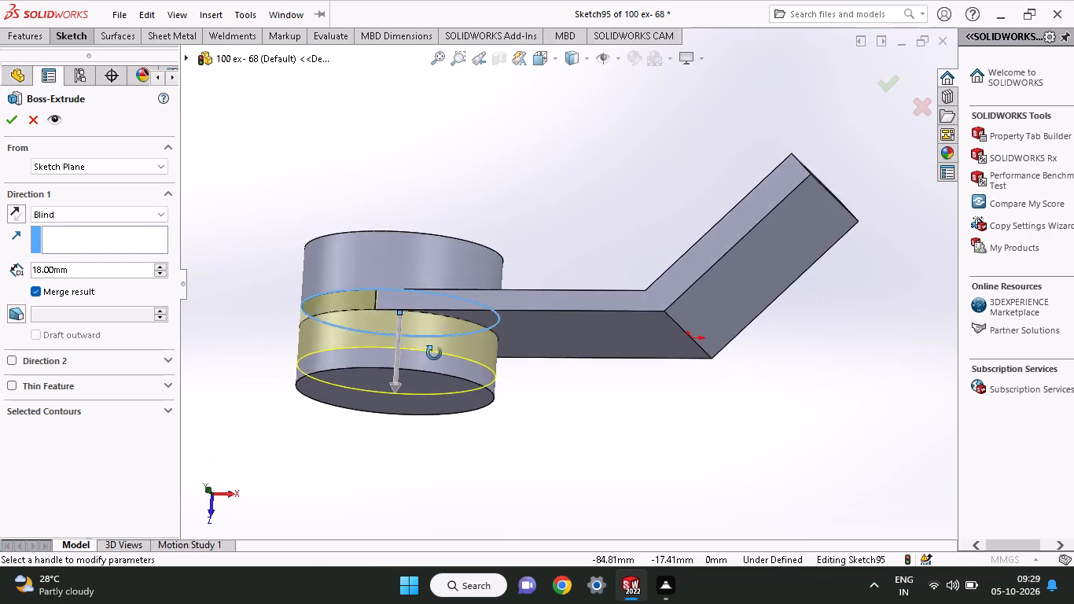
middle_drag(434, 353, 437, 399)
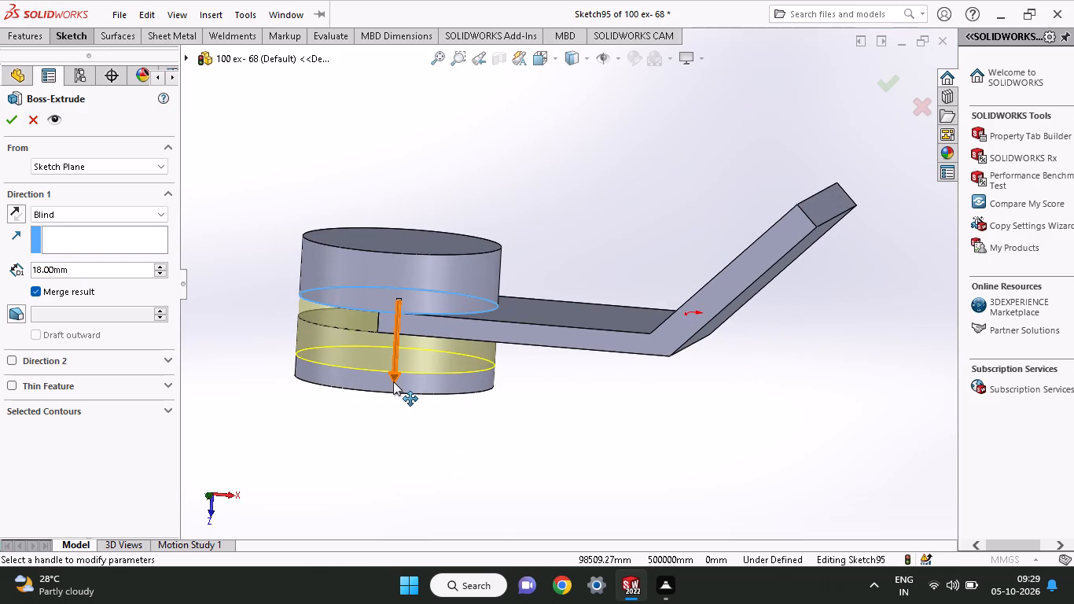
drag(390, 381, 377, 326)
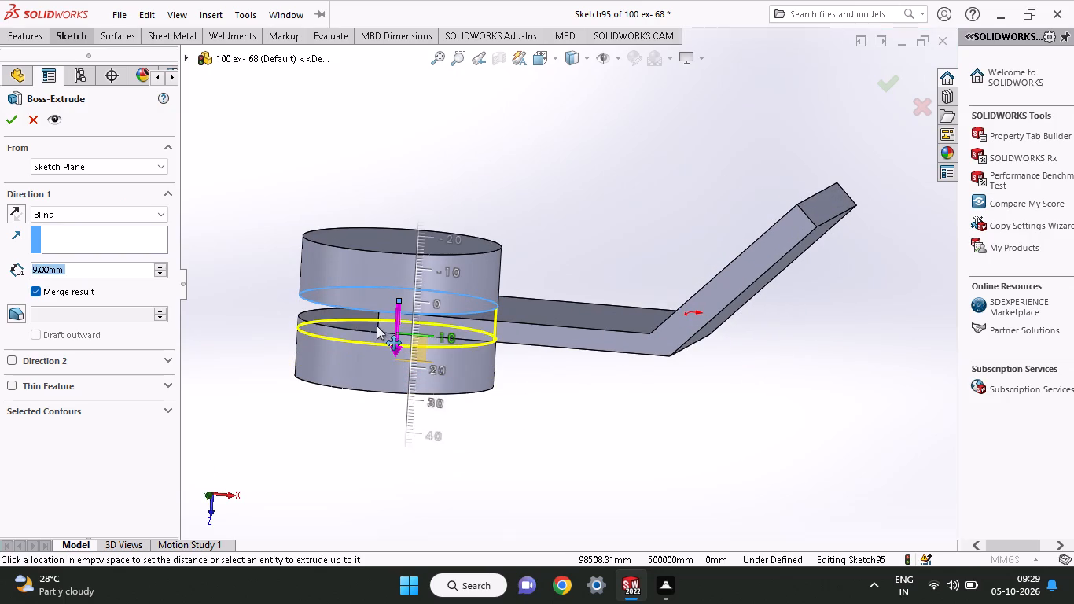
drag(377, 326, 375, 311)
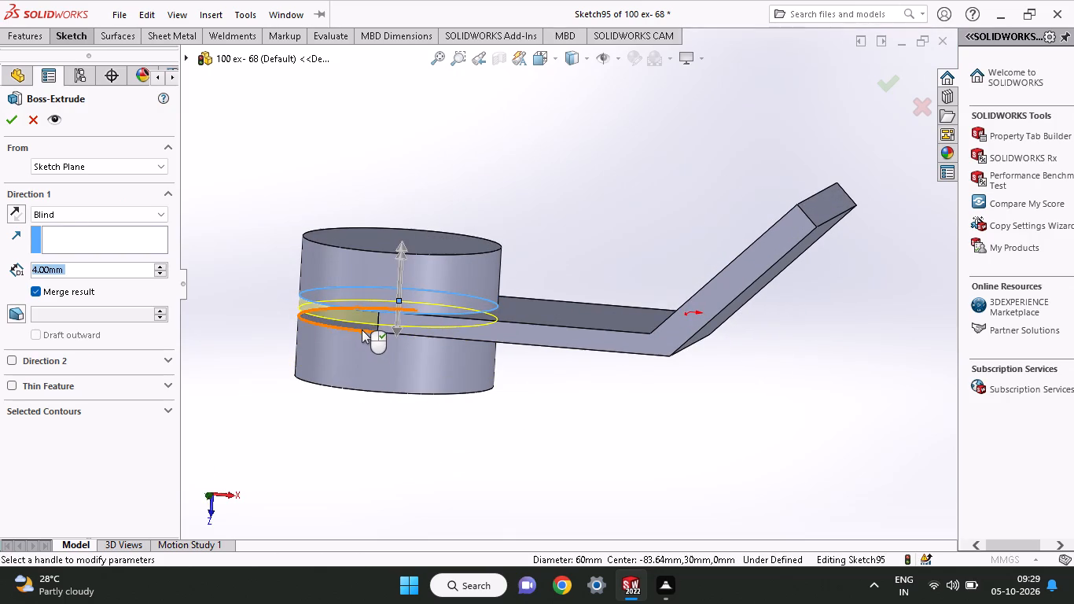
click(362, 330)
click(6, 120)
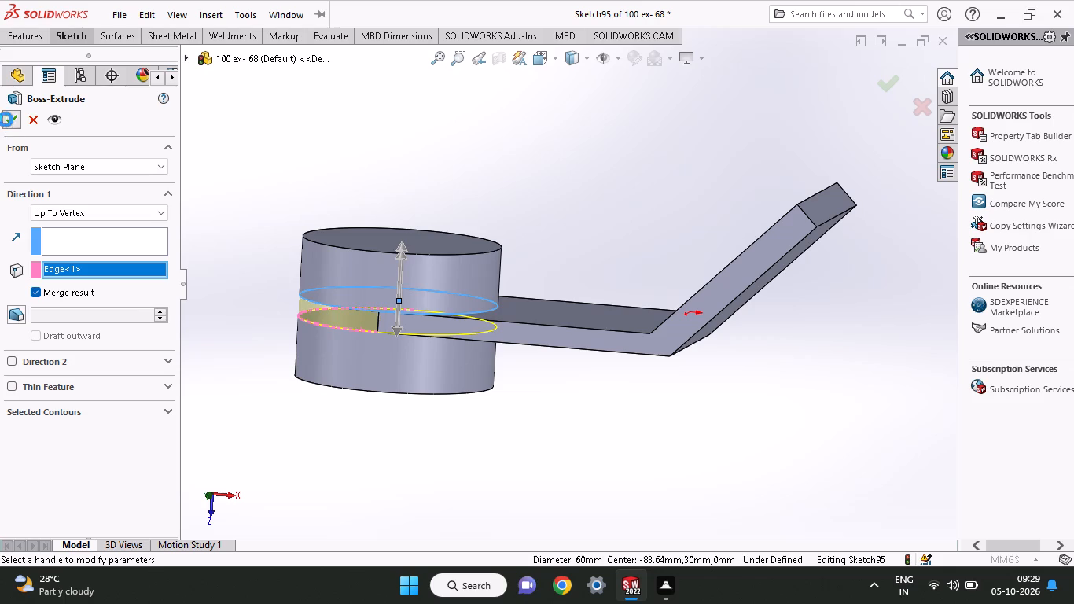
On the inner boss's circular end face, sketch a horizontal line about 52 mm long from the circle's top point, away from the arm.
middle_drag(603, 204, 616, 352)
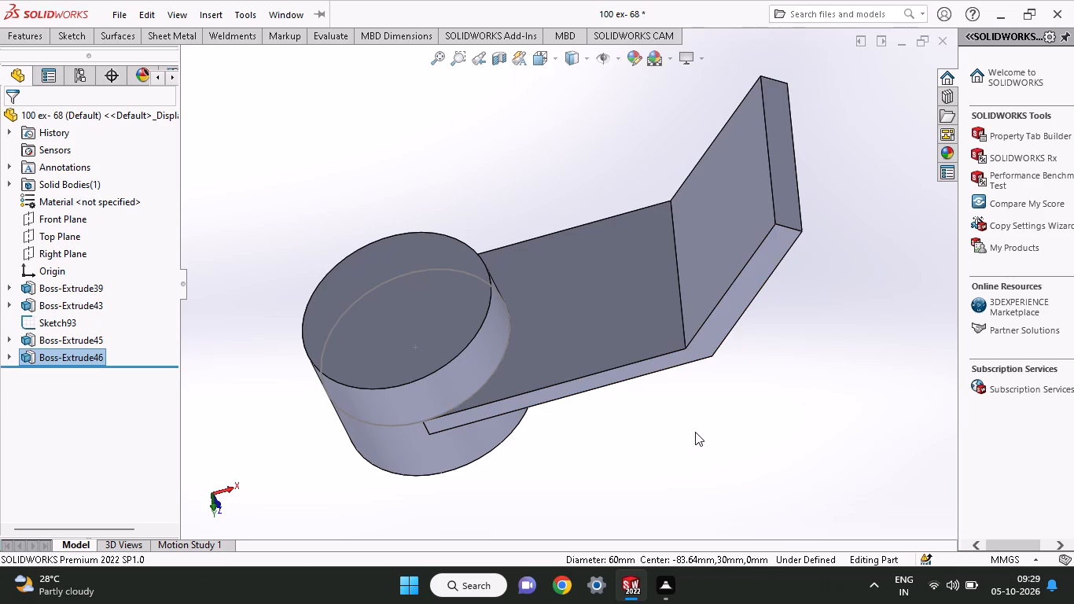
middle_drag(695, 432, 695, 399)
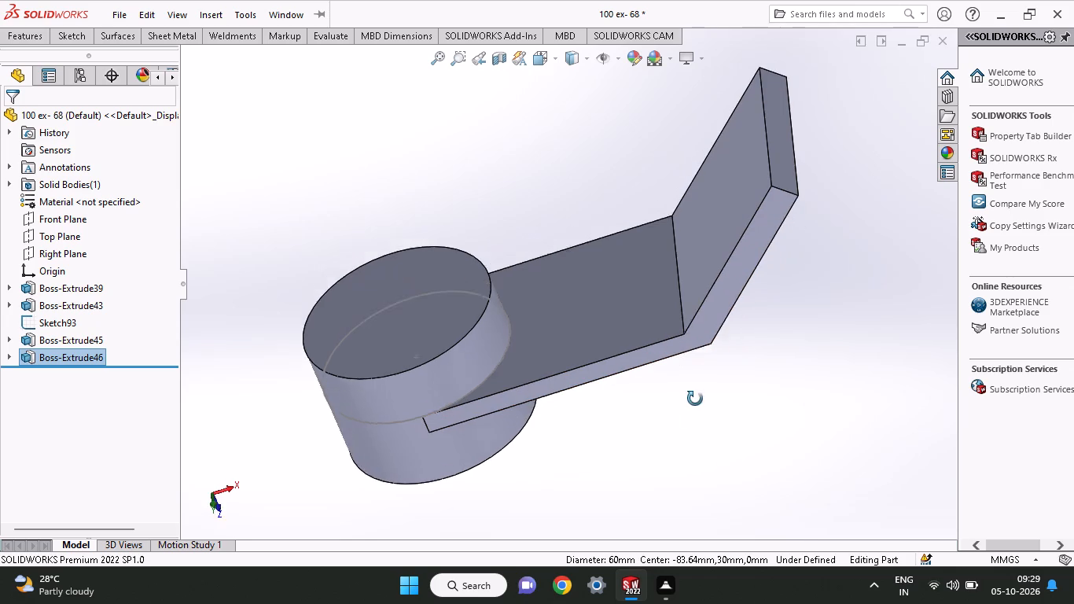
middle_drag(695, 399, 744, 383)
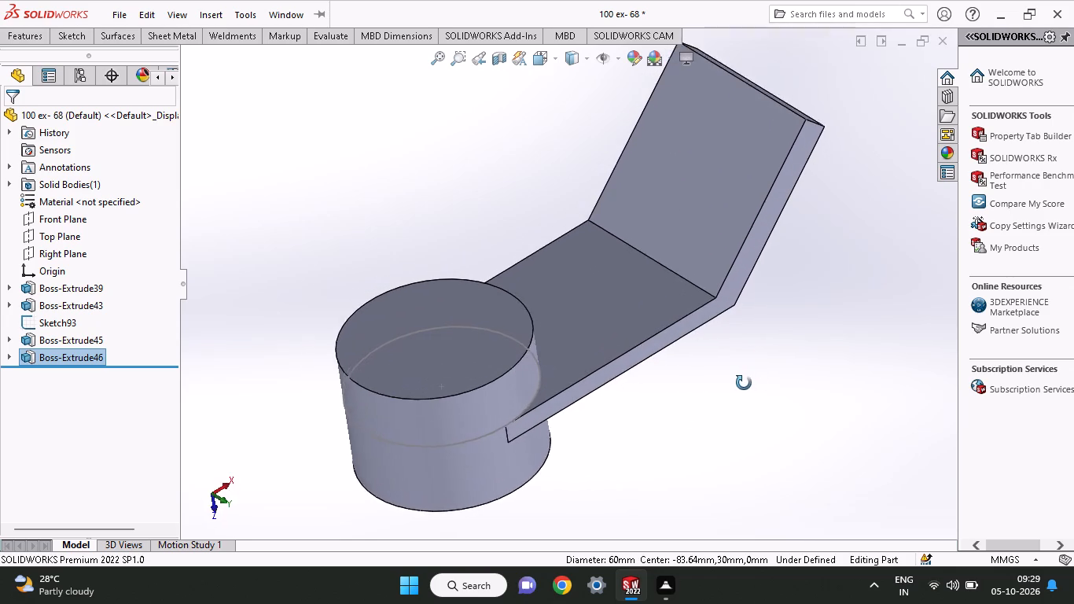
middle_drag(744, 383, 806, 559)
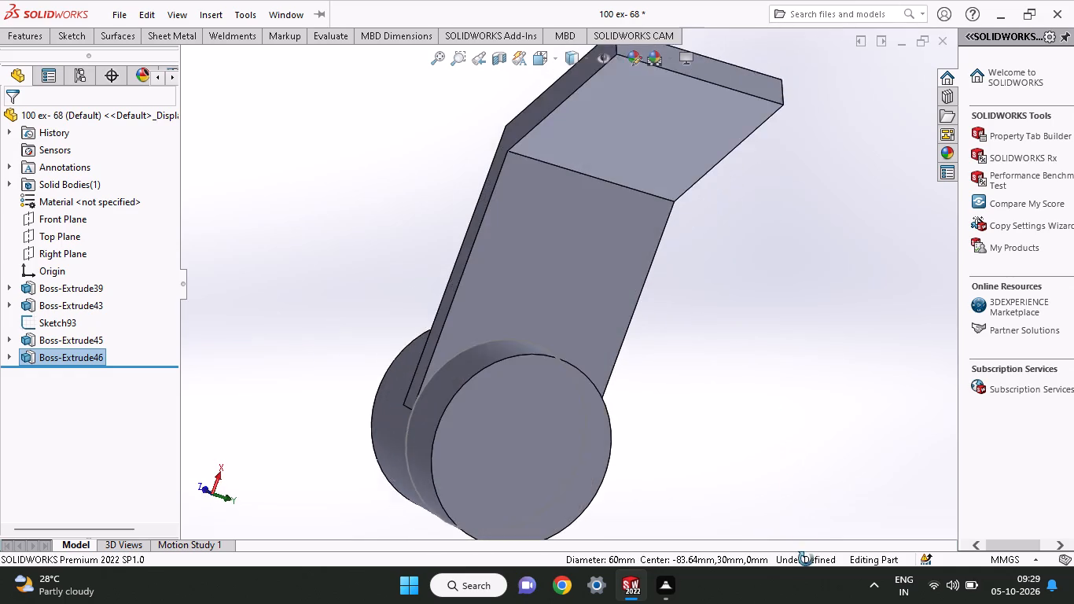
middle_drag(806, 559, 800, 456)
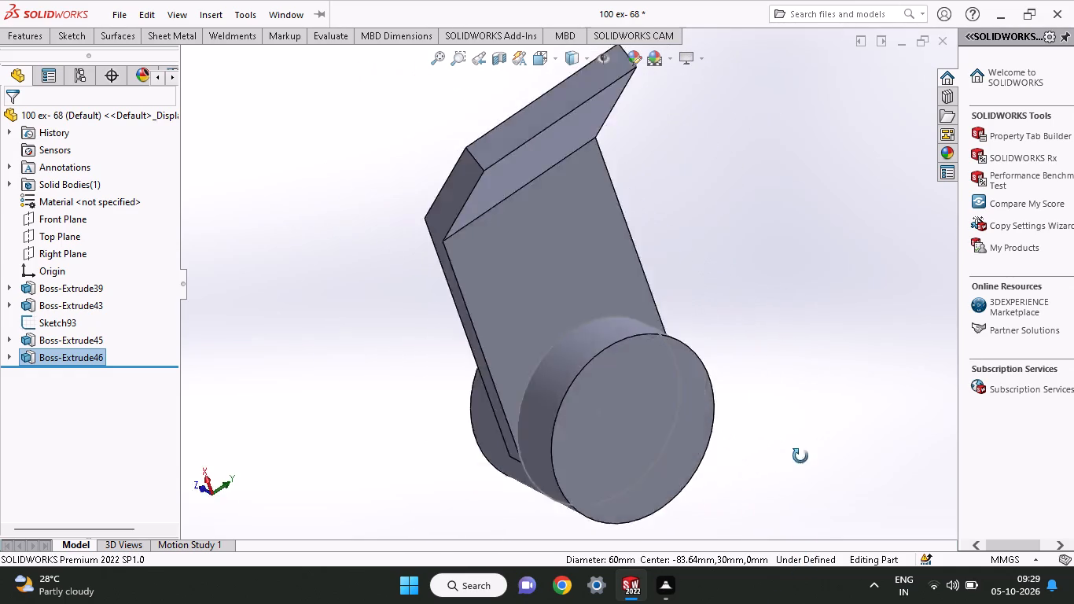
middle_drag(800, 456, 708, 328)
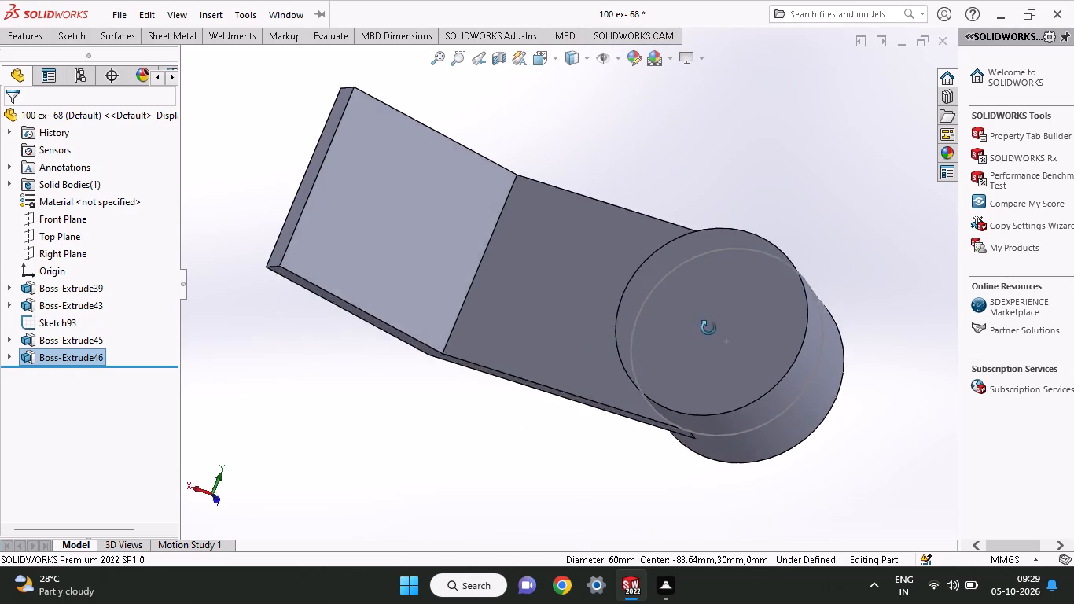
middle_drag(708, 328, 689, 326)
click(703, 314)
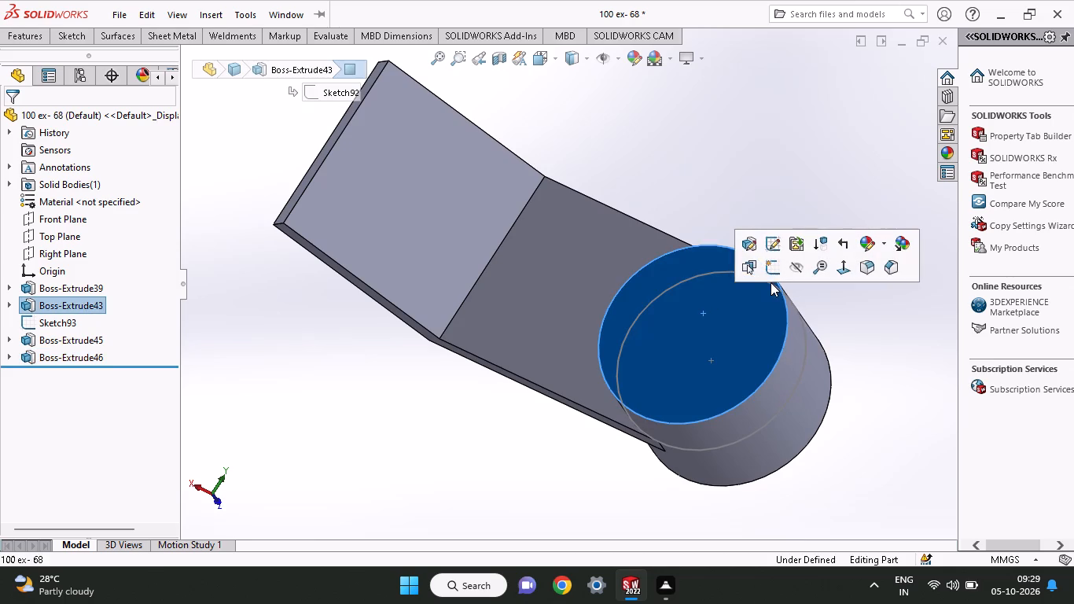
click(774, 276)
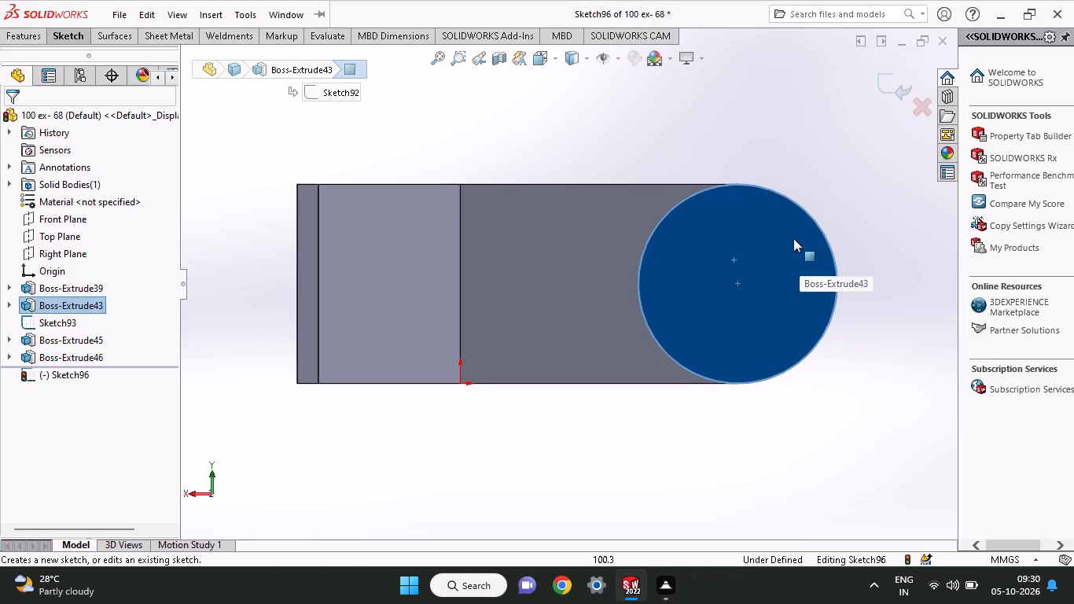
ctrl+scroll(793, 238, up, 2)
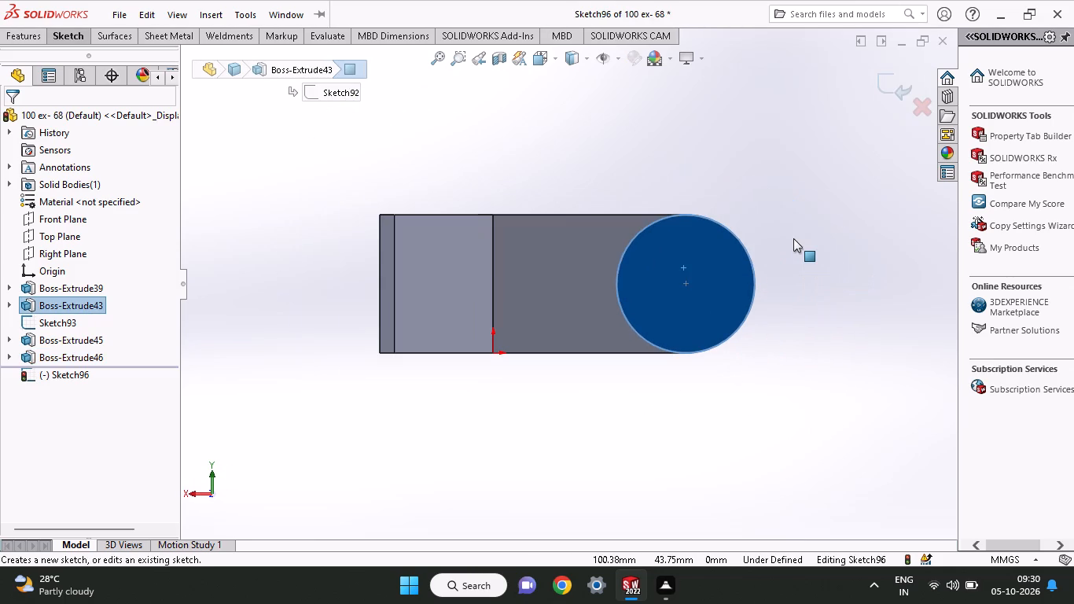
click(71, 46)
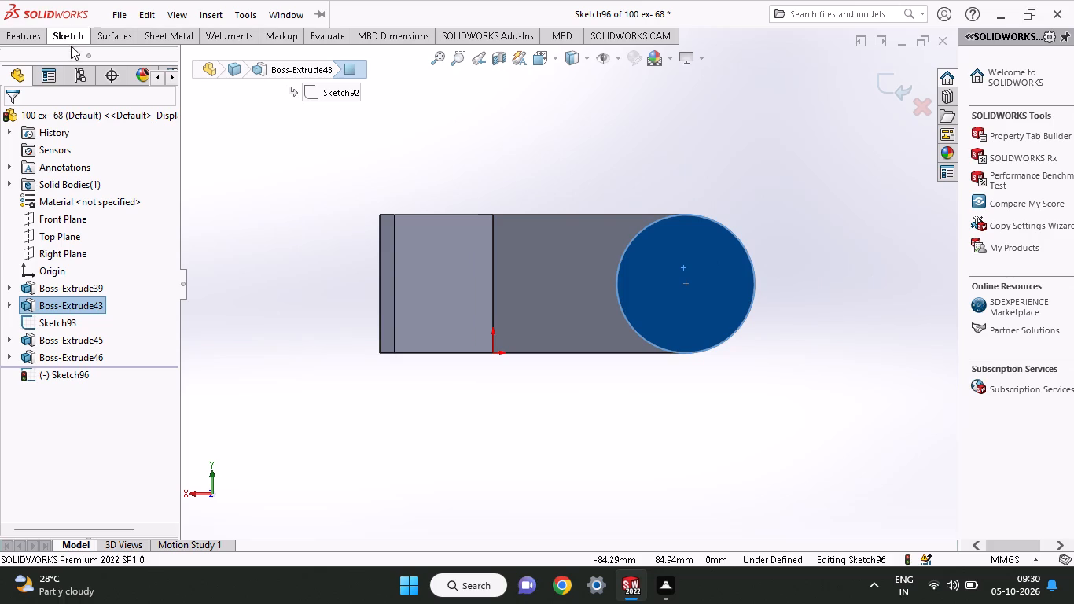
click(72, 35)
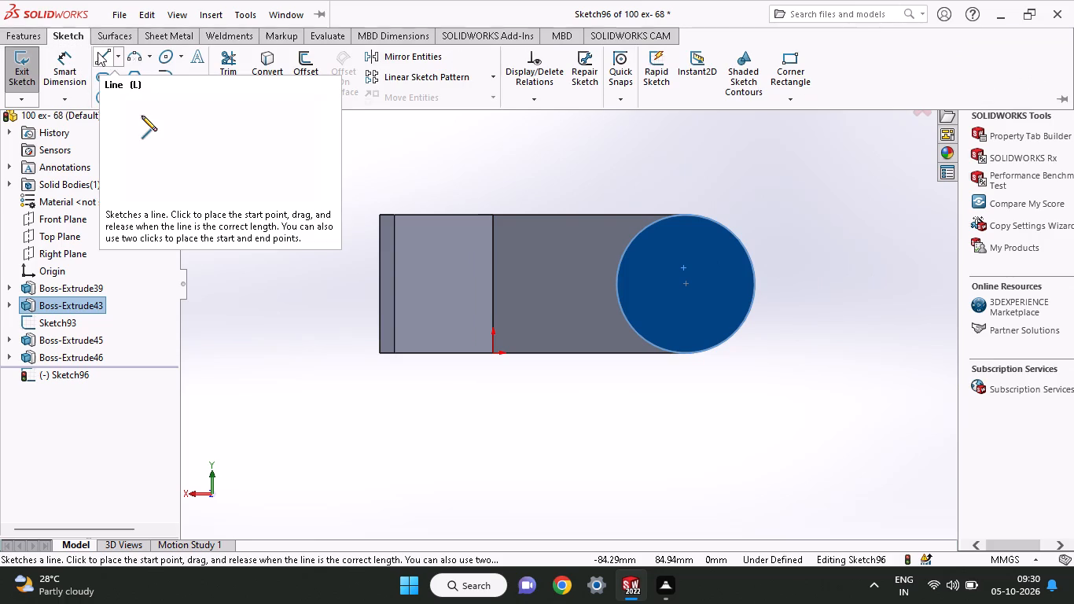
click(101, 53)
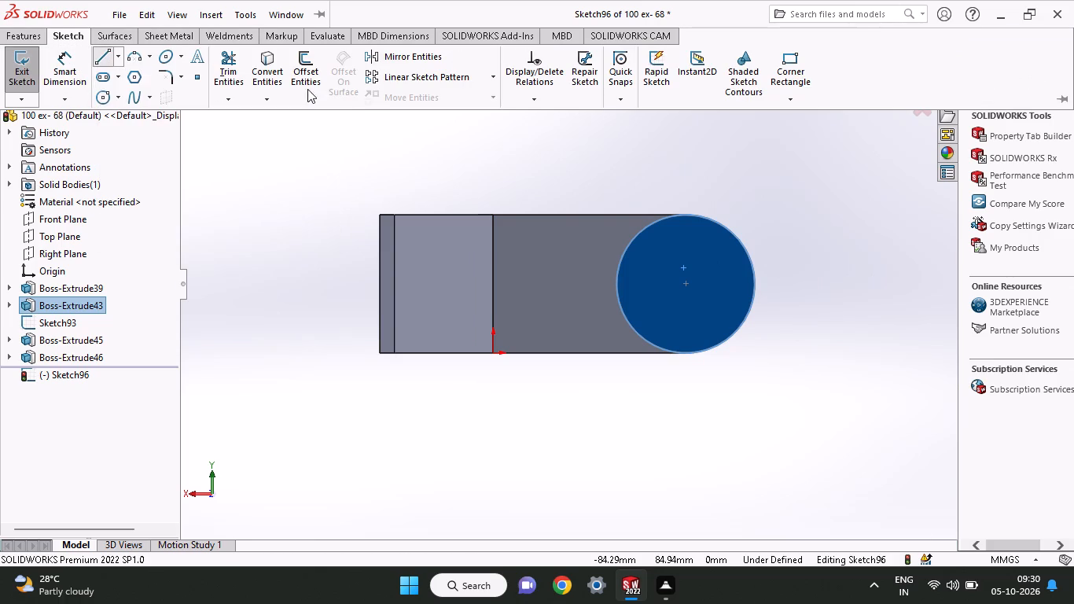
click(685, 219)
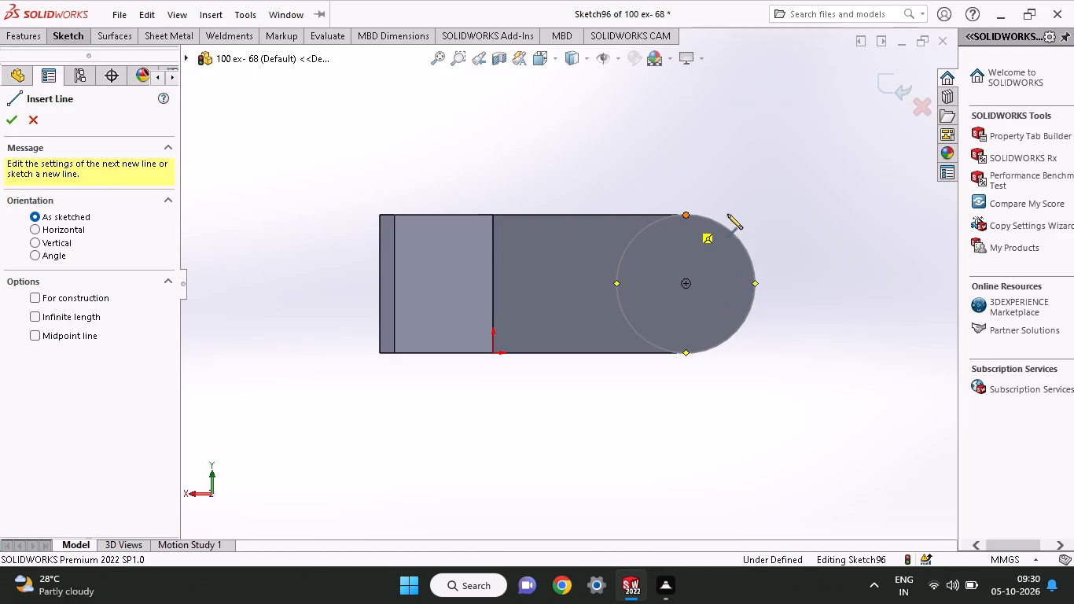
click(806, 214)
right_click(792, 147)
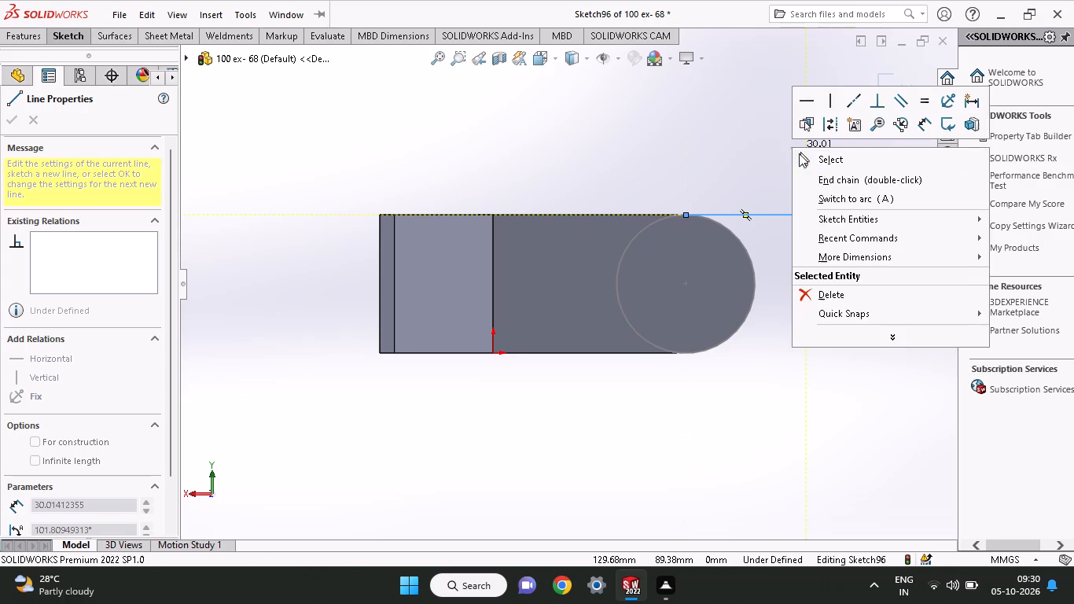
click(817, 154)
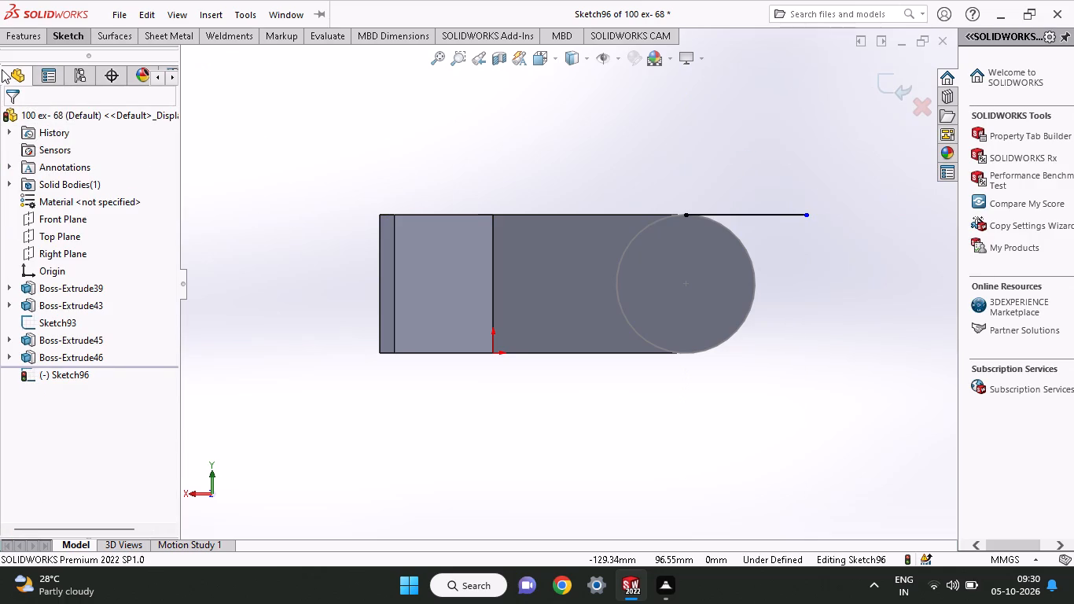
Dimension the new horizontal line's length as 60 mm.
click(61, 37)
click(56, 46)
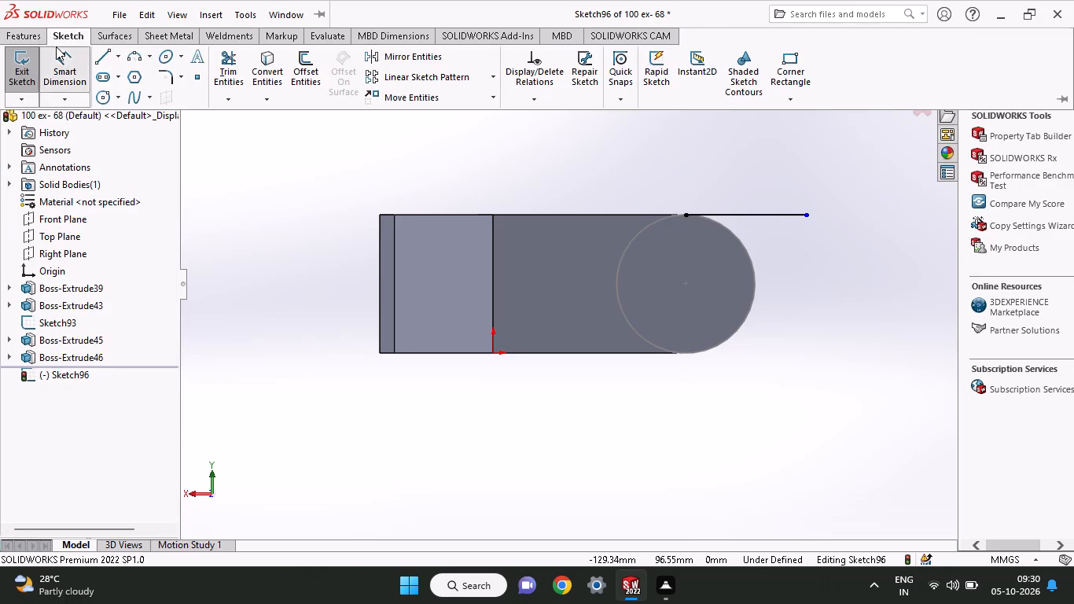
click(778, 215)
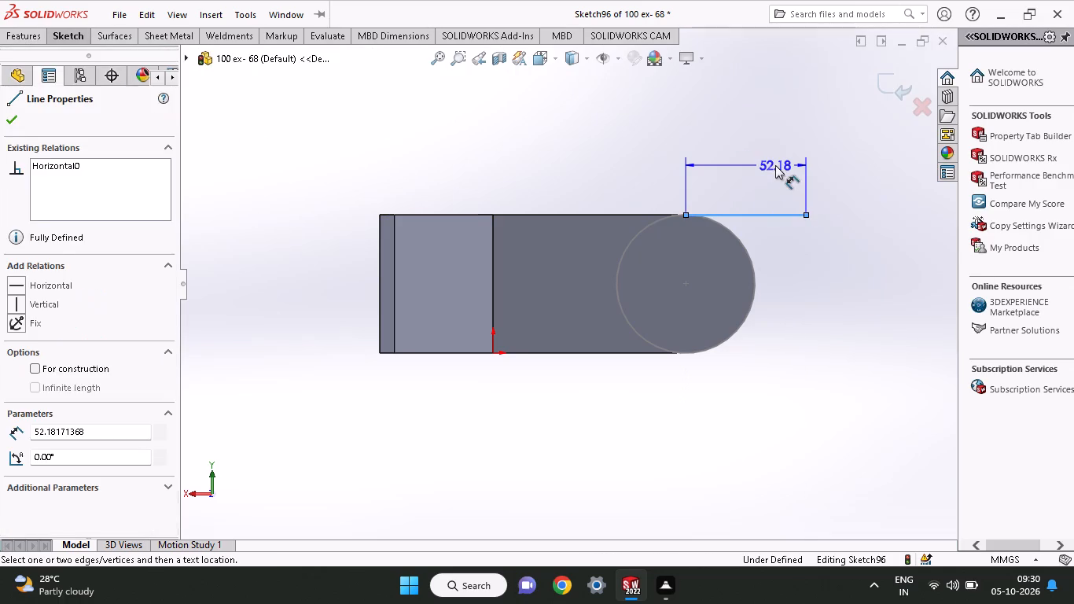
click(775, 165)
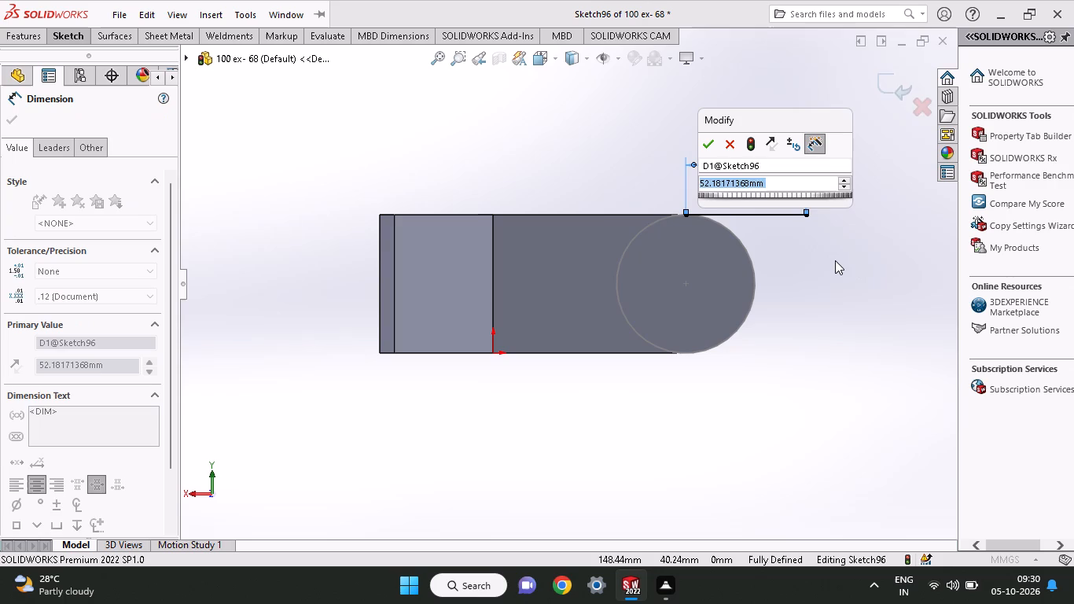
text(60)
key(Return)
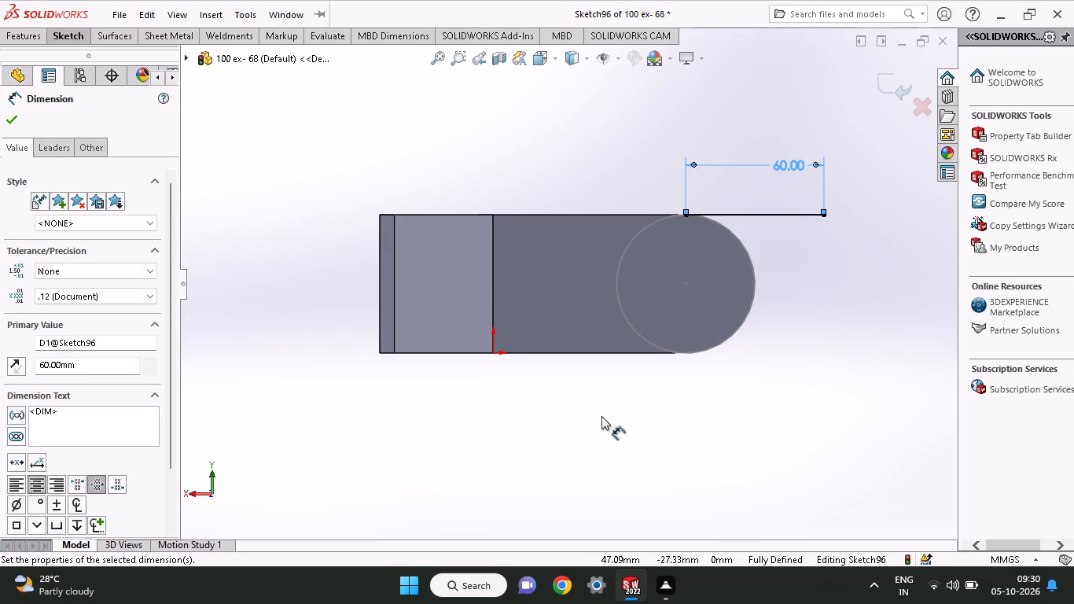
Sketch a parallel horizontal line from the circle's bottom point, extending away from the arm past the 60 mm line's end.
click(60, 32)
click(103, 61)
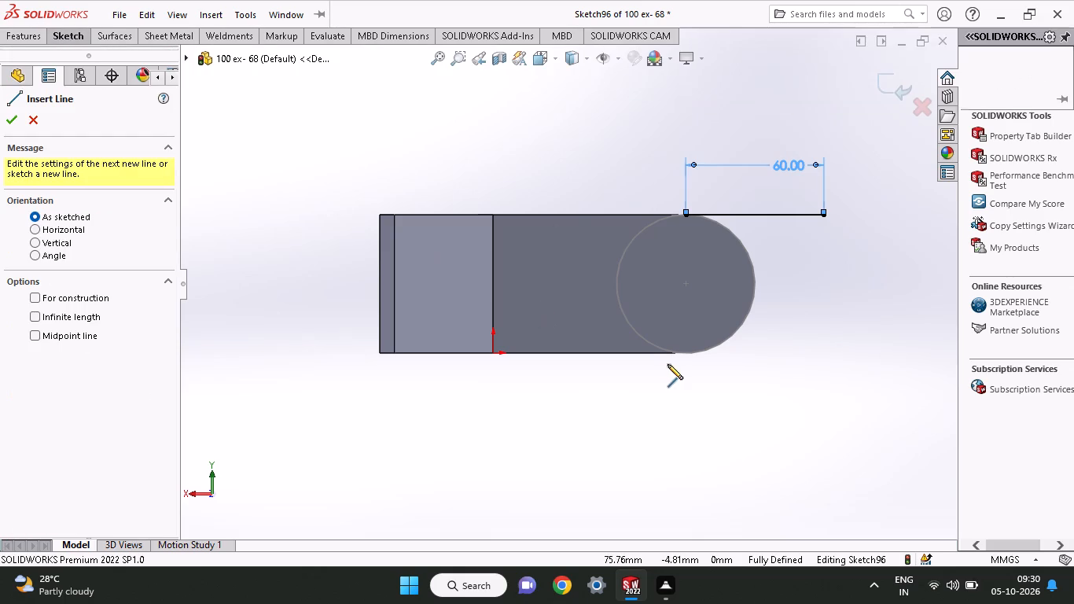
click(684, 353)
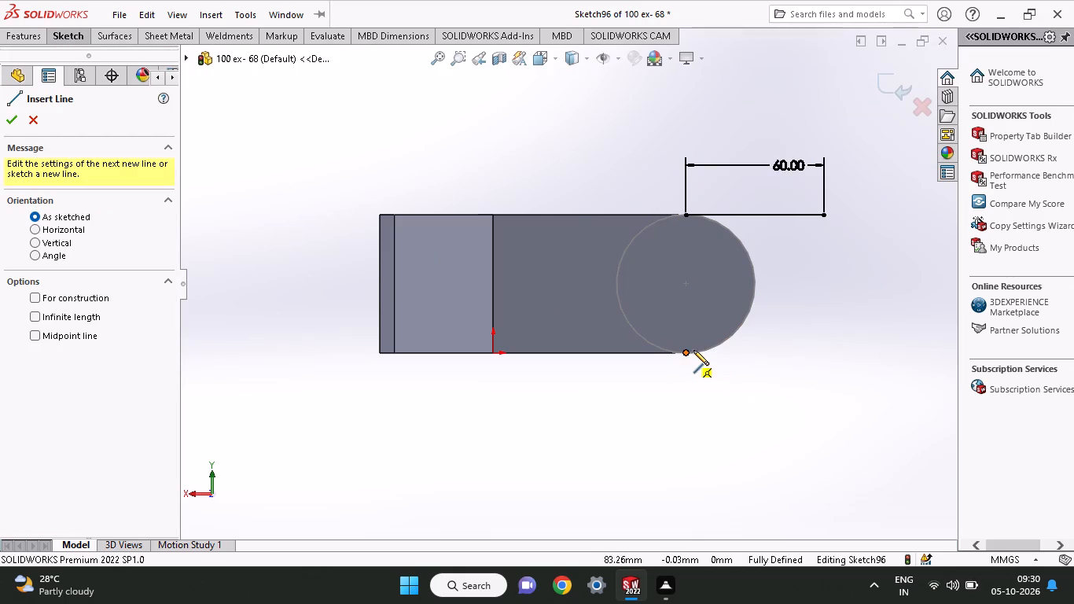
click(854, 349)
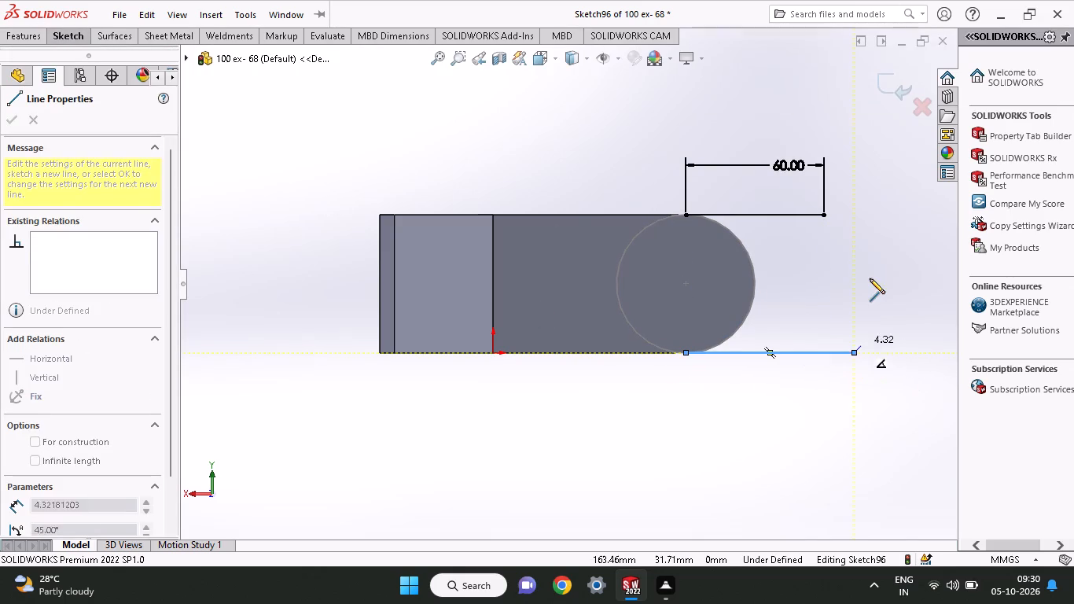
right_click(870, 278)
click(880, 295)
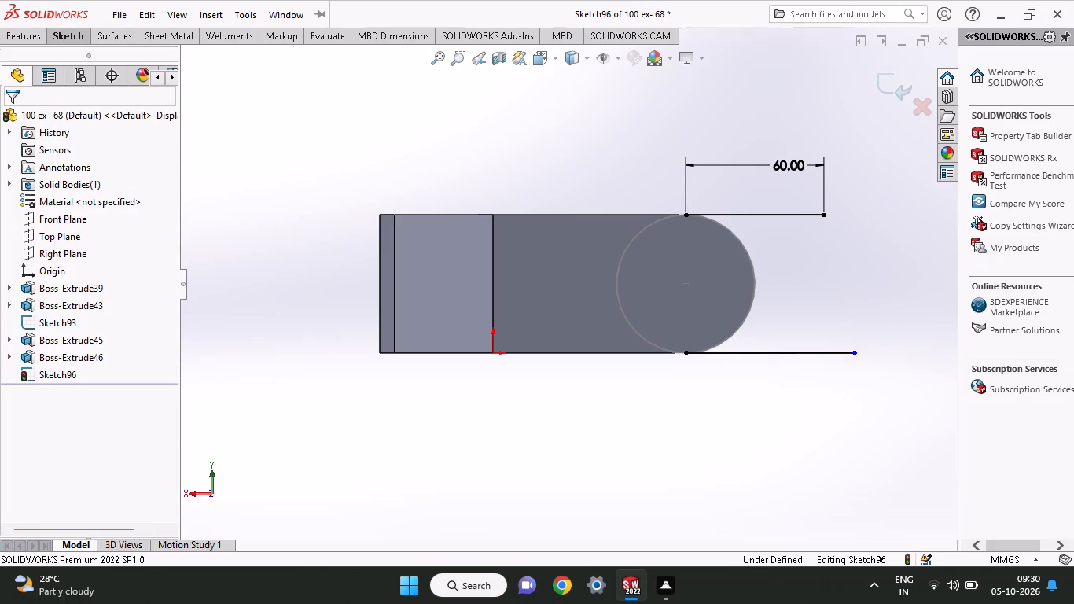
Sketch a vertical line about 69 mm long from the 60 mm line's free end down across the lower horizontal line.
click(73, 33)
click(96, 55)
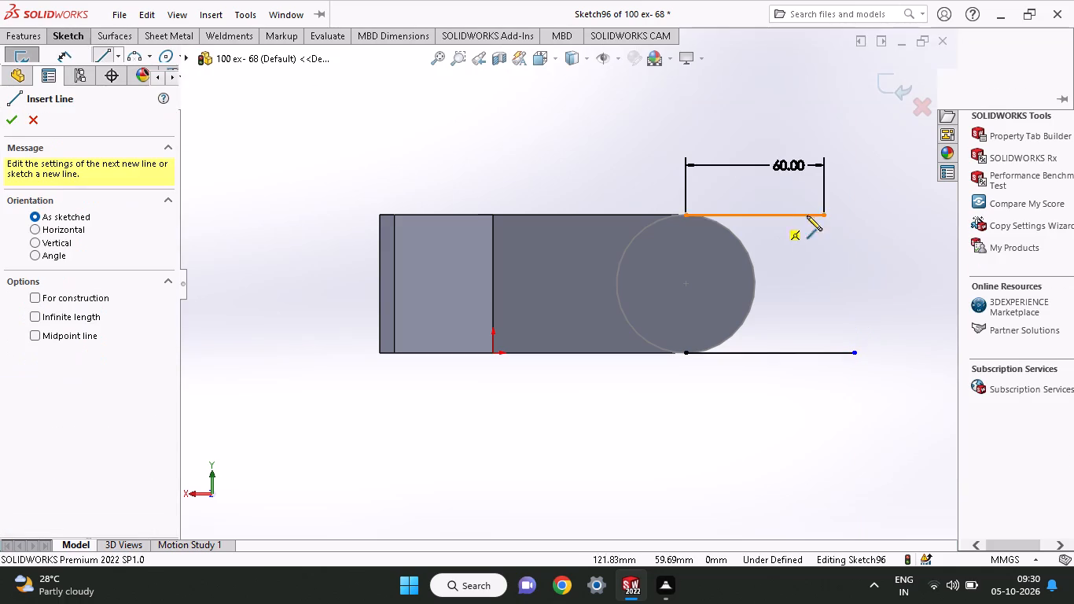
click(825, 215)
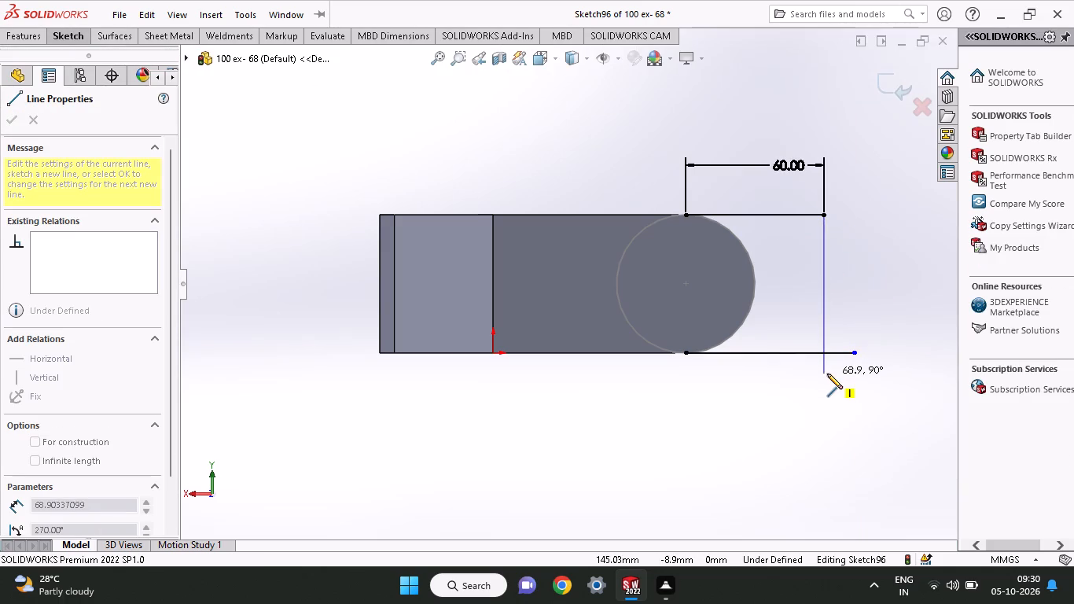
click(827, 374)
right_click(852, 284)
click(862, 293)
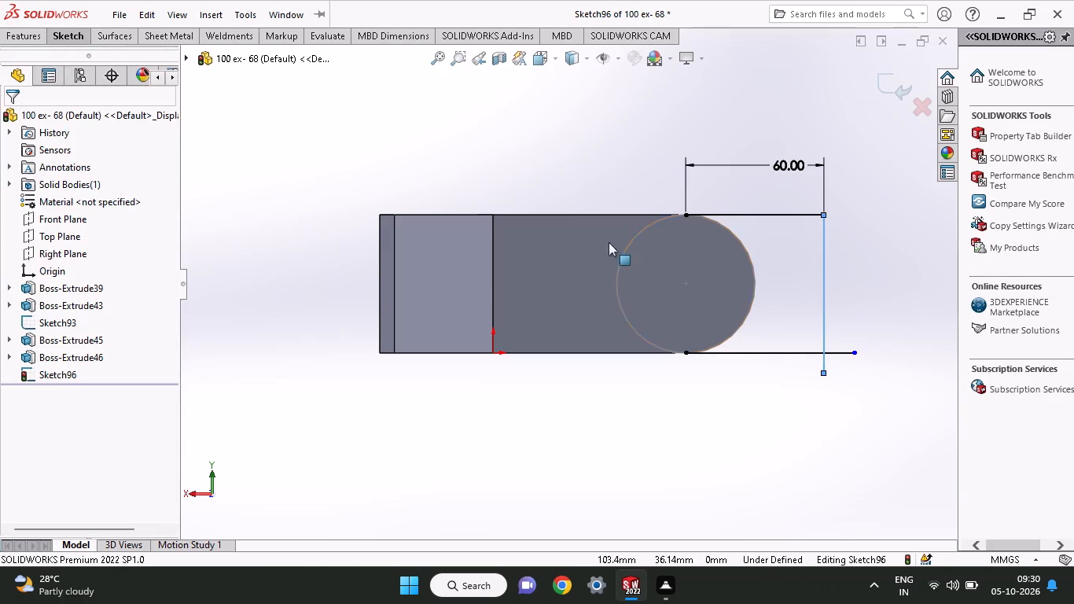
Power-trim the overhanging ends of the vertical and lower horizontal lines where they cross, leaving a clean corner.
click(61, 31)
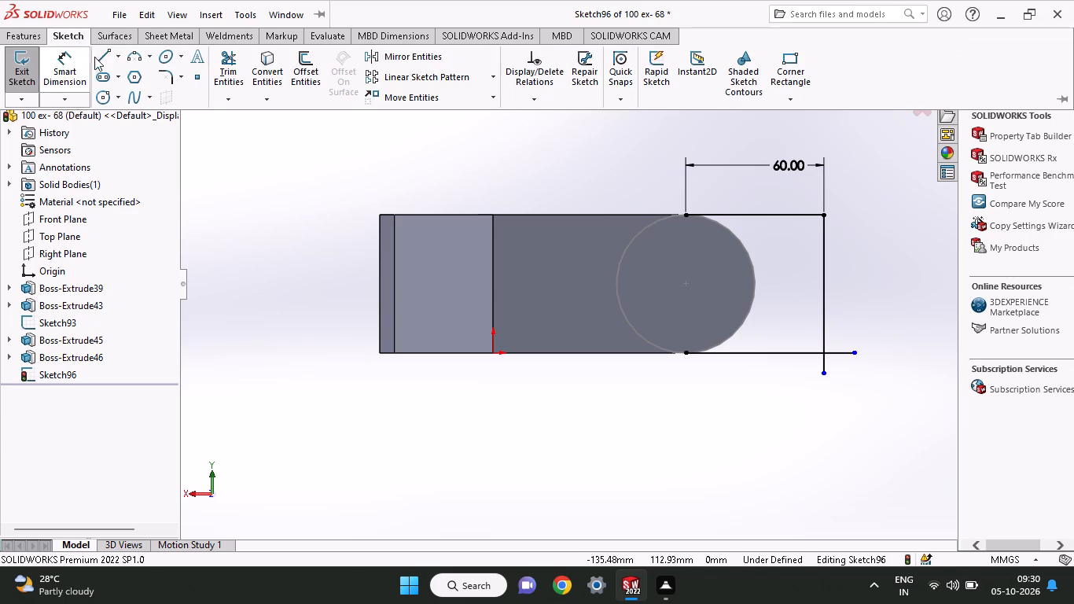
click(226, 53)
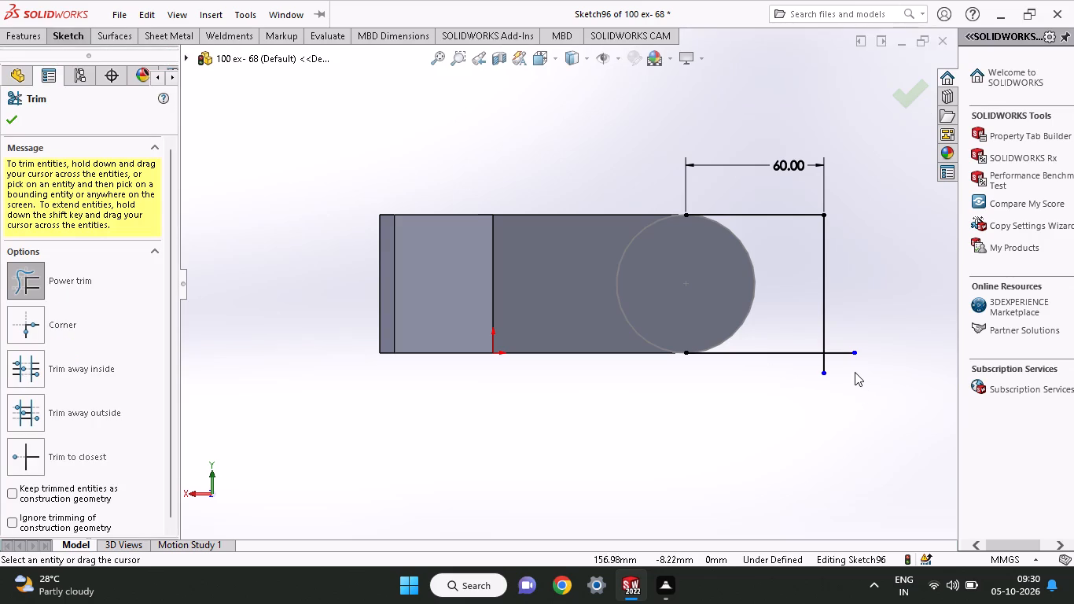
drag(839, 366, 776, 372)
drag(841, 316, 832, 427)
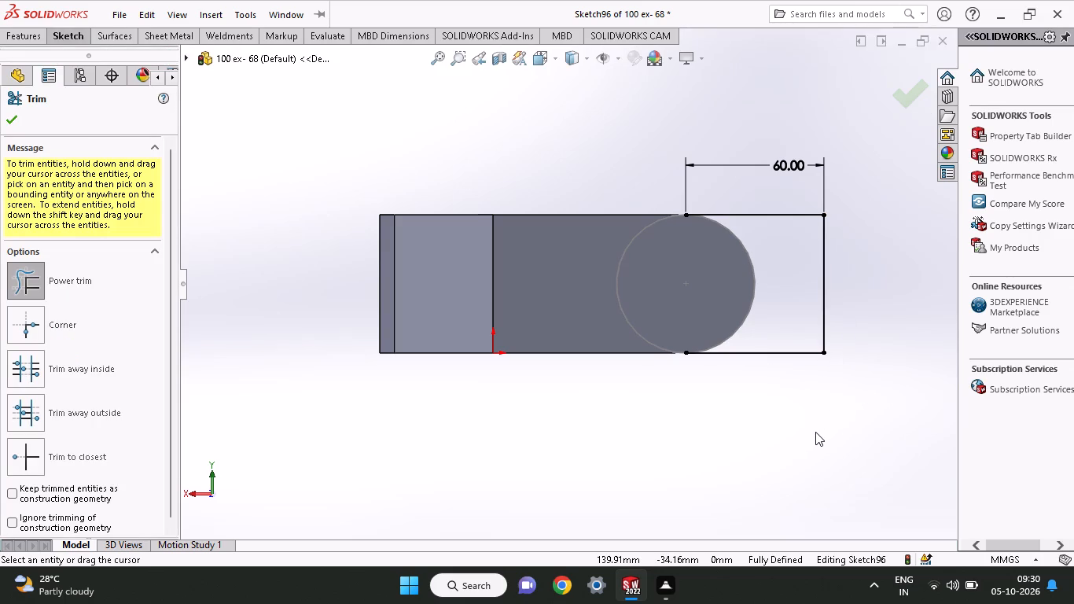
Sketch a circle of radius 30 mm centred on the boss face's centre, passing through the lower line's start point.
click(56, 42)
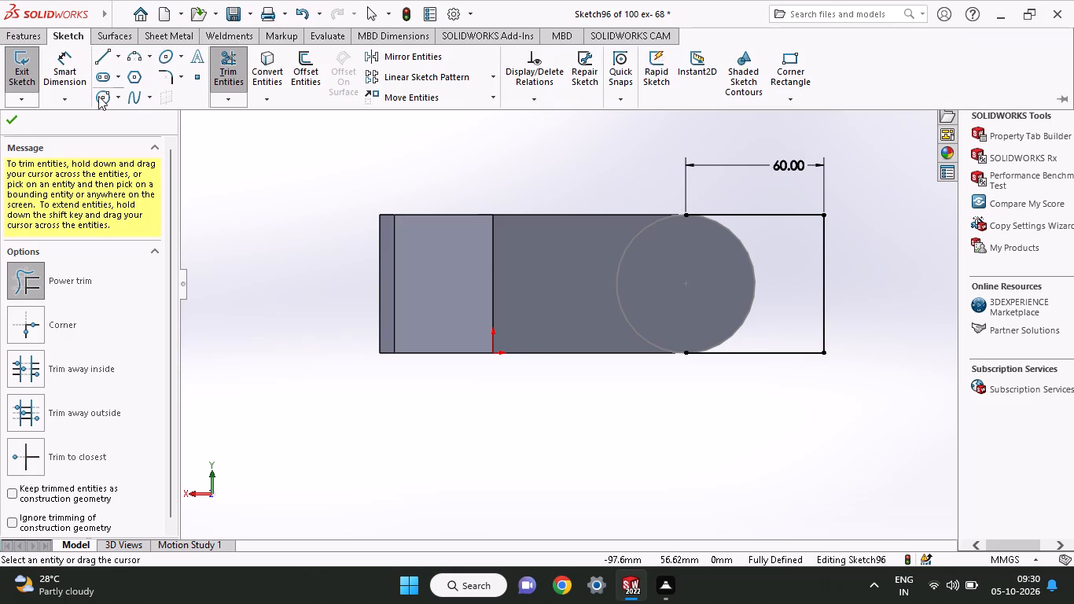
click(98, 98)
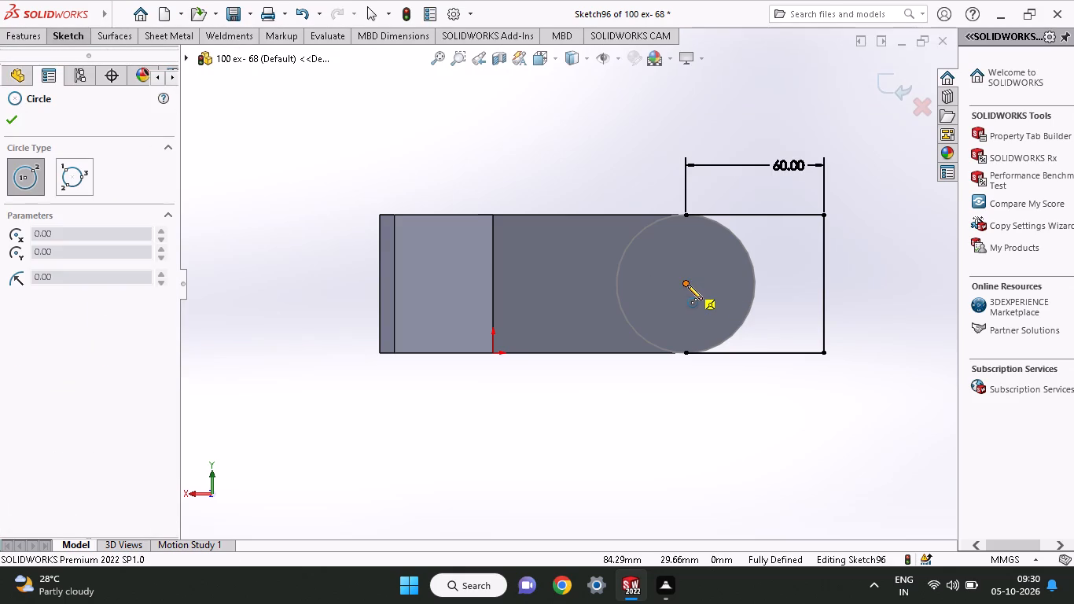
click(687, 285)
click(690, 352)
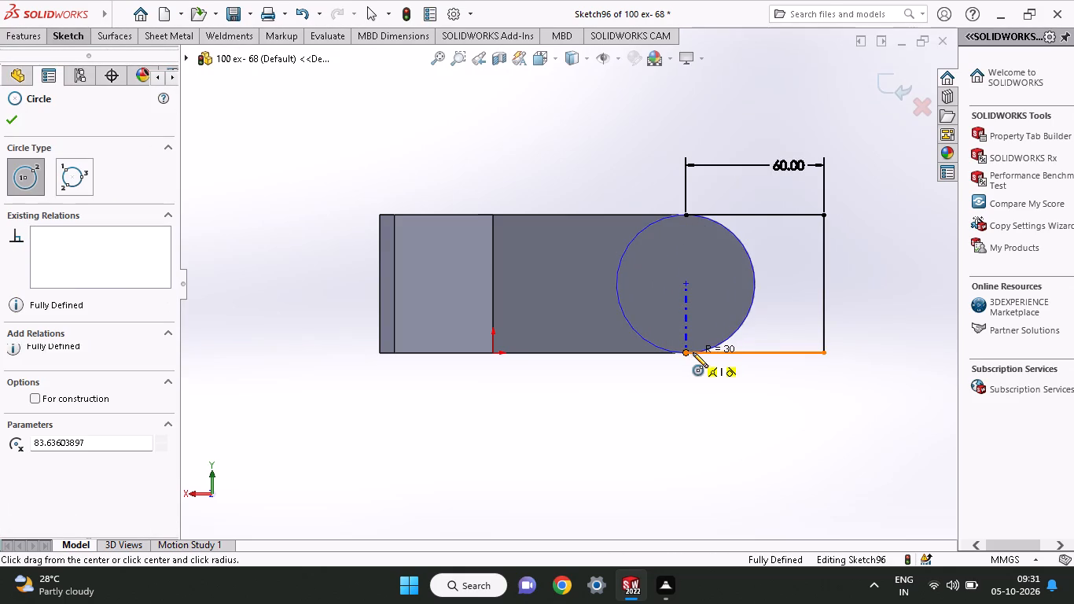
Trim away the arm-side half of the sketched circle, keeping the half arc that closes the three-line profile.
click(55, 37)
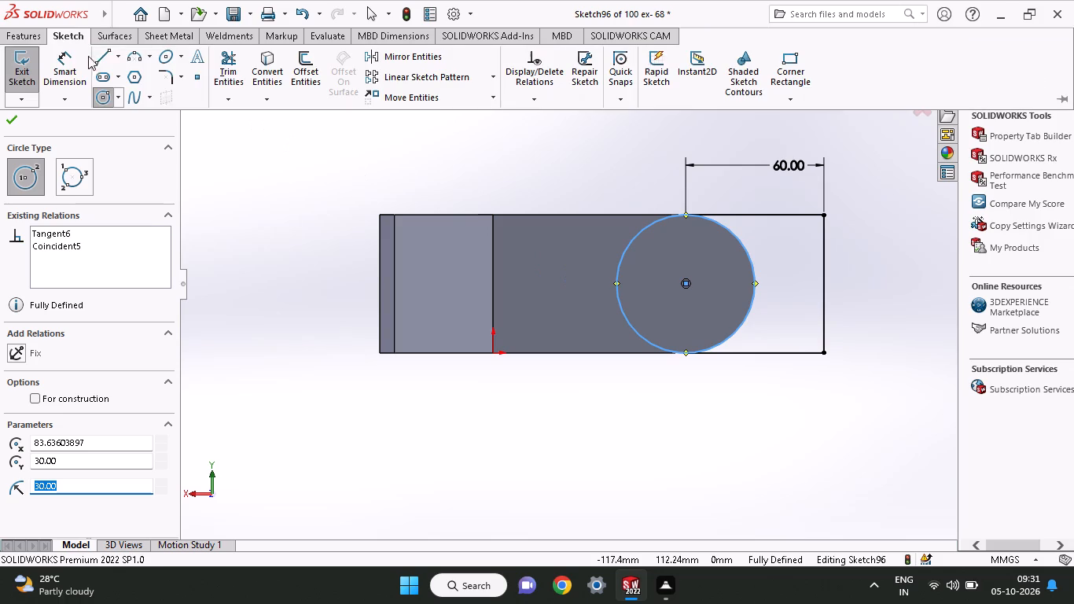
click(215, 70)
drag(675, 268, 590, 294)
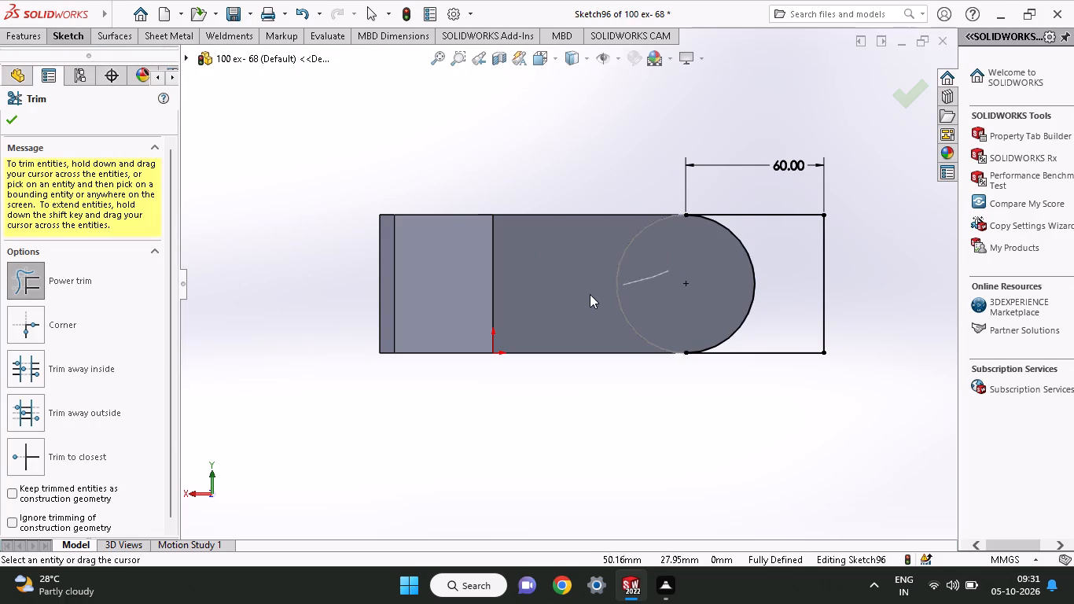
drag(590, 294, 583, 297)
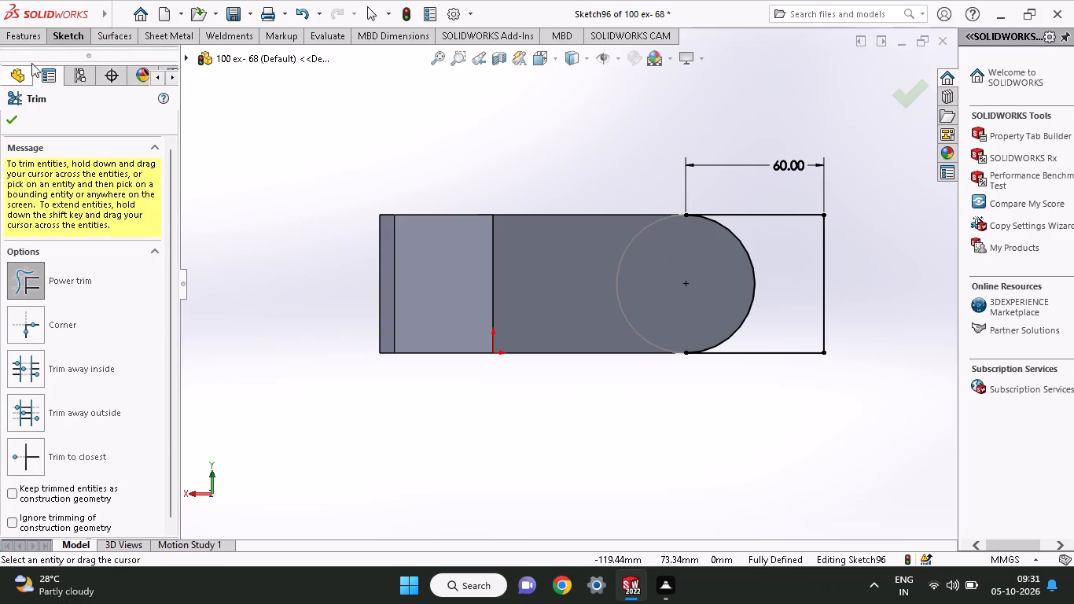
Start a Boss-Extrude of the closed end profile, directed down along the boss, with a blind depth of about 37 mm.
click(33, 32)
click(11, 56)
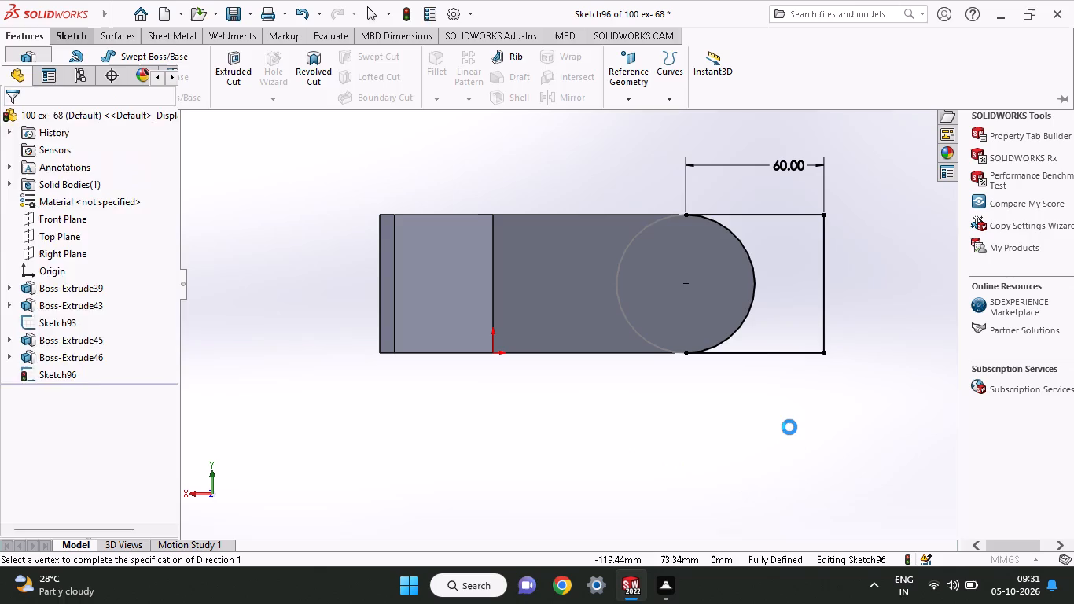
middle_drag(788, 411, 774, 275)
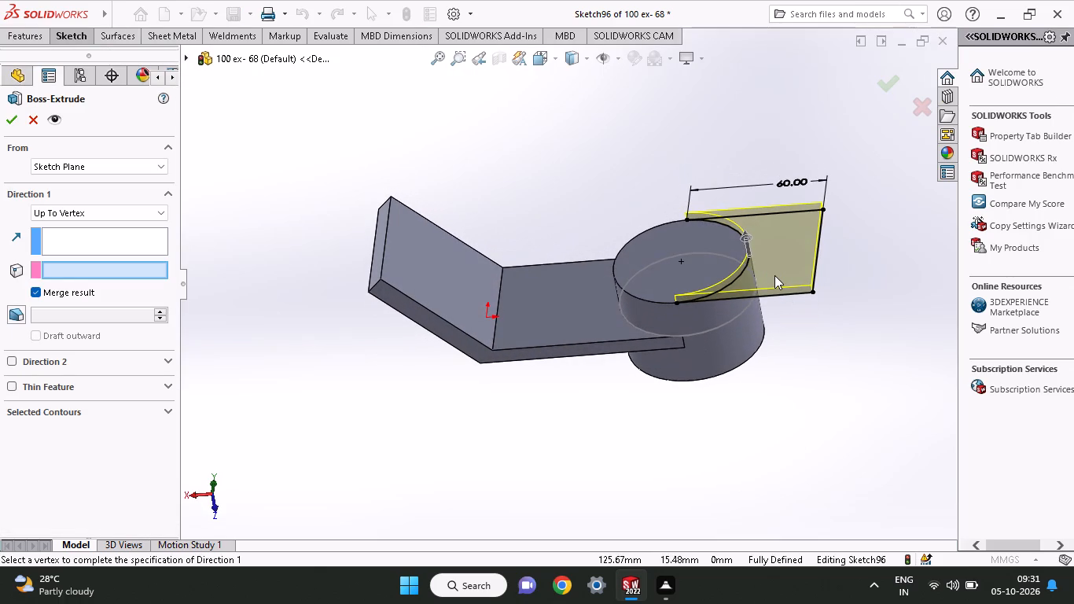
drag(741, 238, 755, 304)
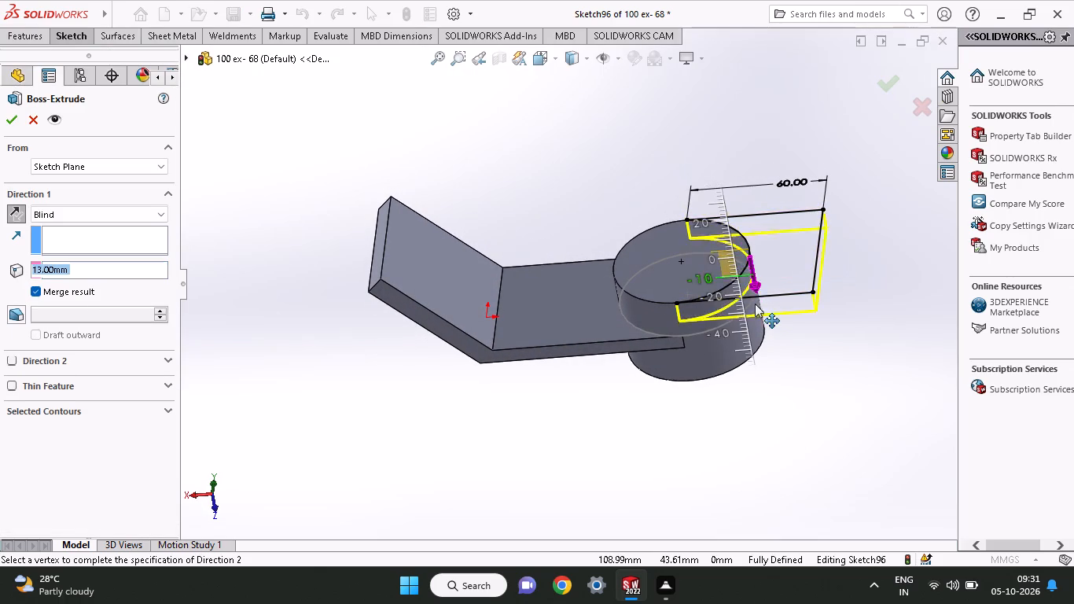
drag(755, 304, 751, 357)
drag(774, 362, 764, 338)
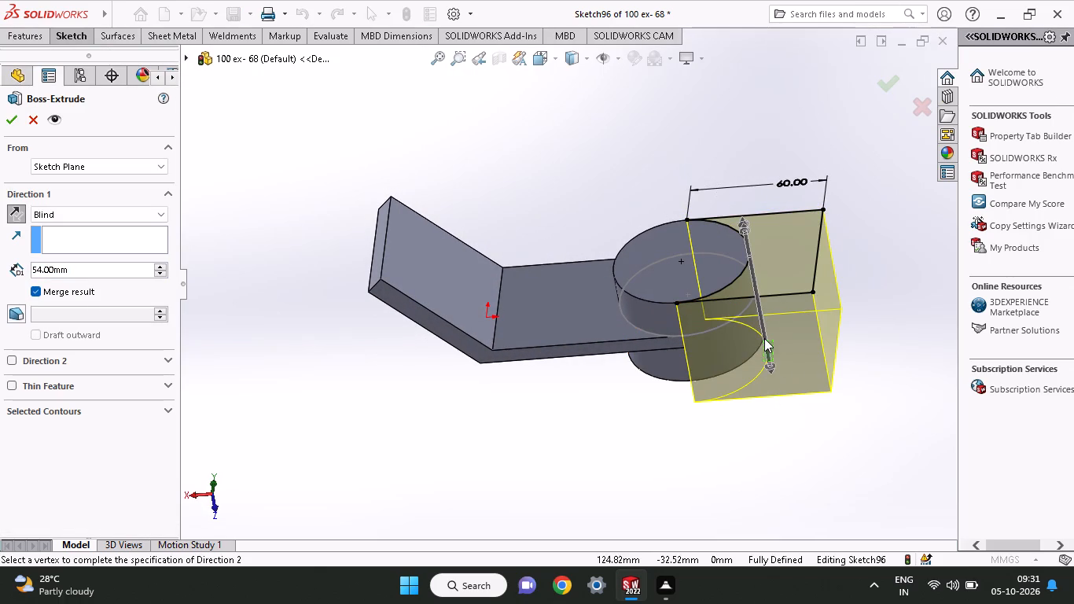
drag(764, 338, 764, 358)
drag(771, 367, 763, 323)
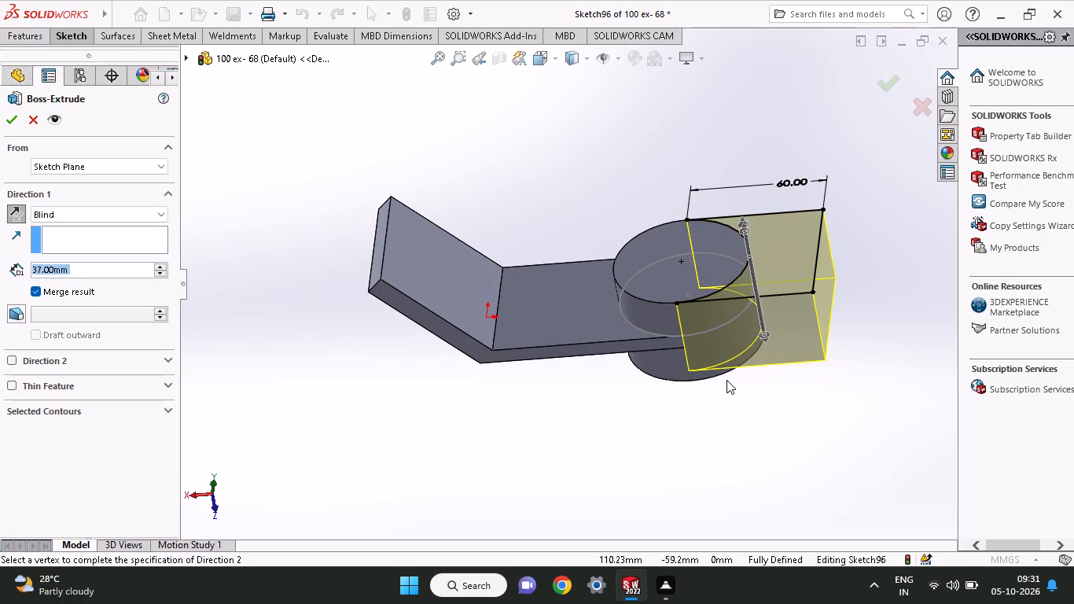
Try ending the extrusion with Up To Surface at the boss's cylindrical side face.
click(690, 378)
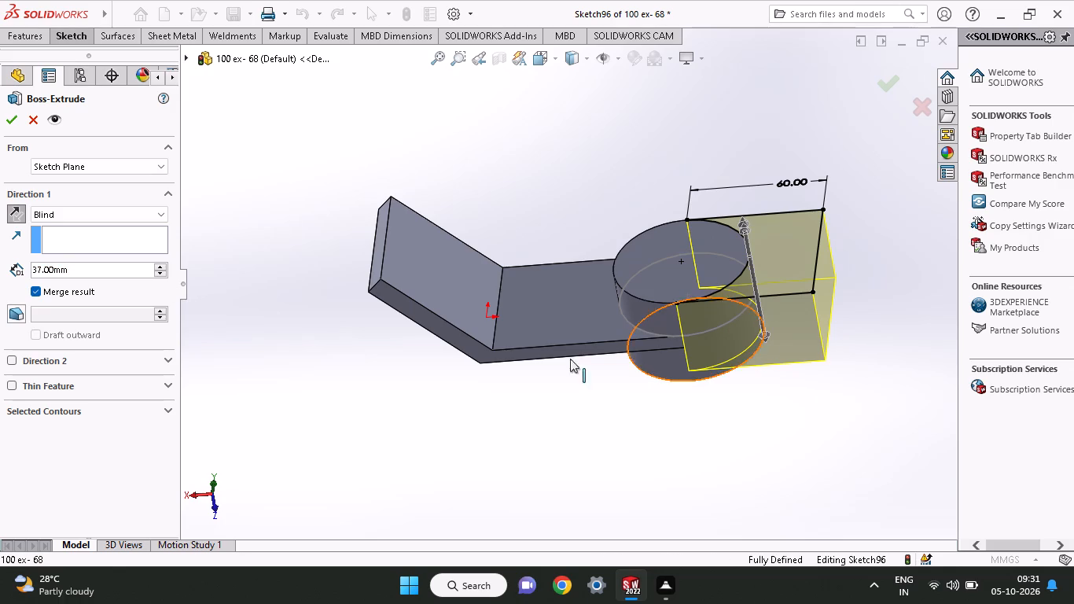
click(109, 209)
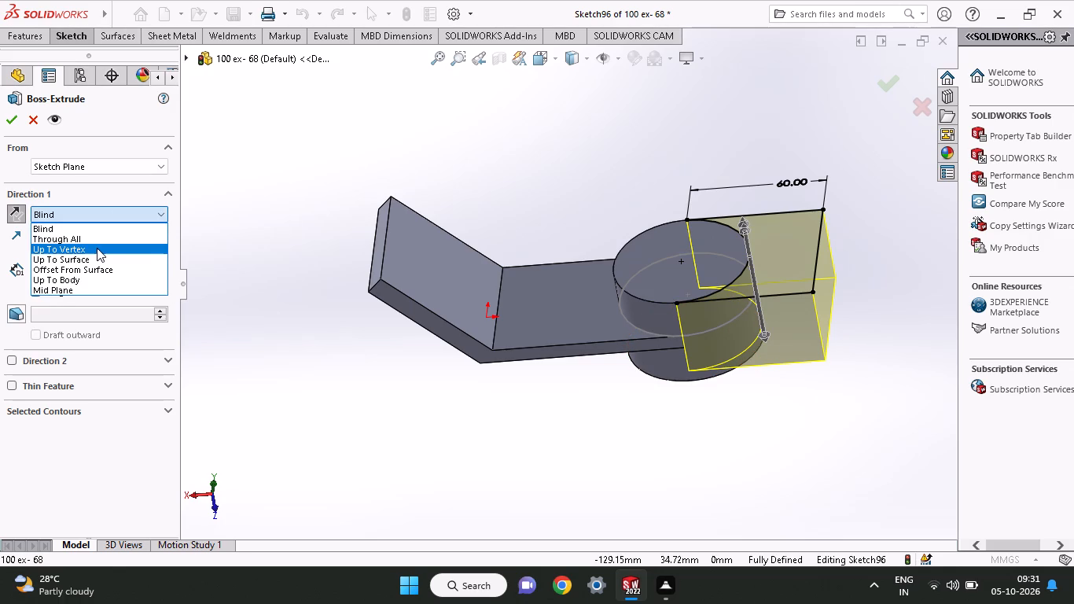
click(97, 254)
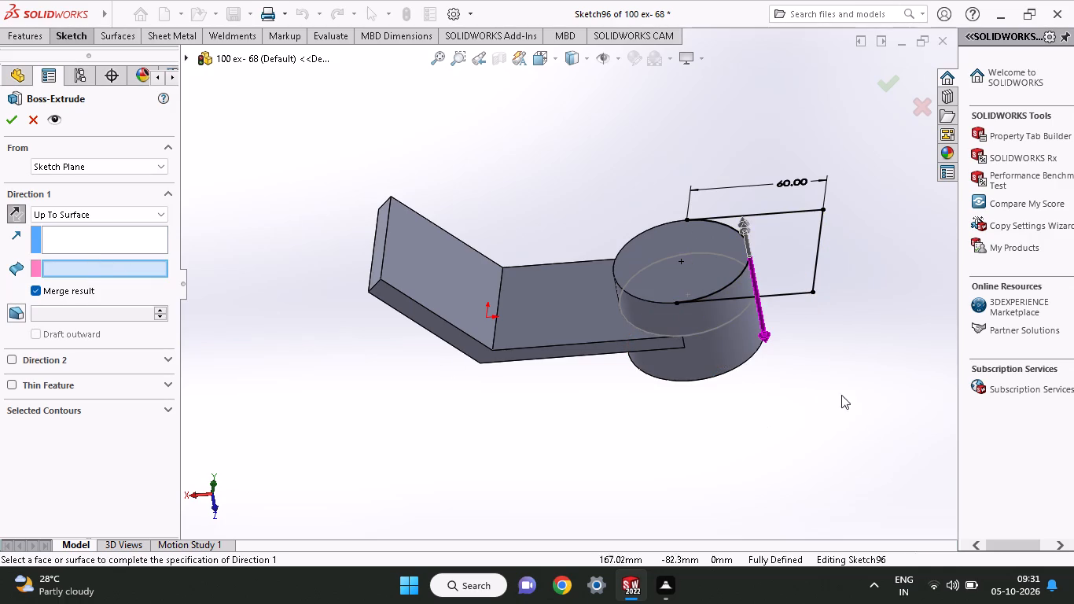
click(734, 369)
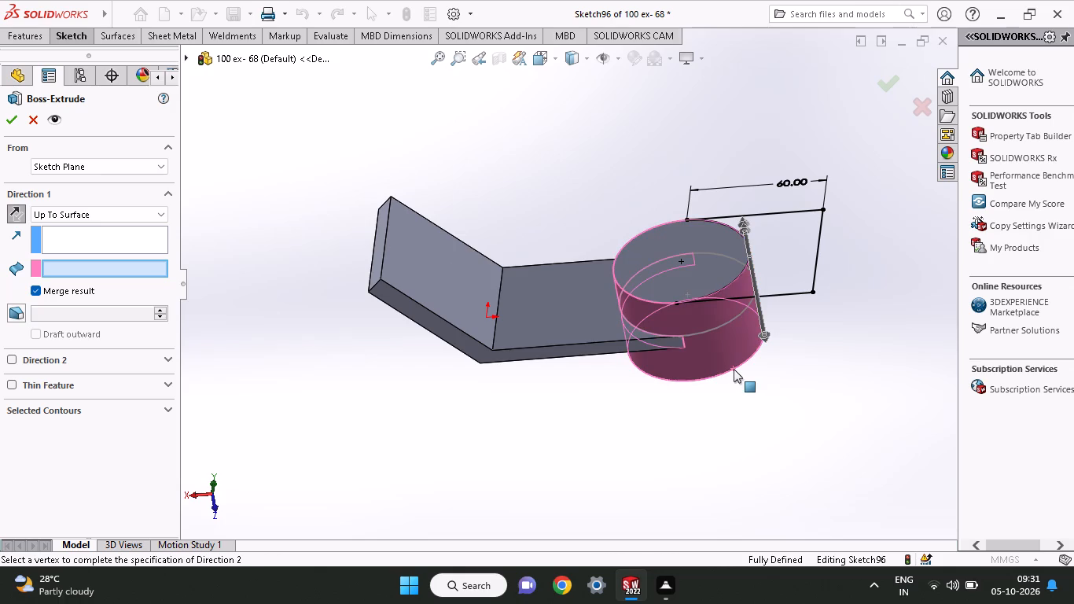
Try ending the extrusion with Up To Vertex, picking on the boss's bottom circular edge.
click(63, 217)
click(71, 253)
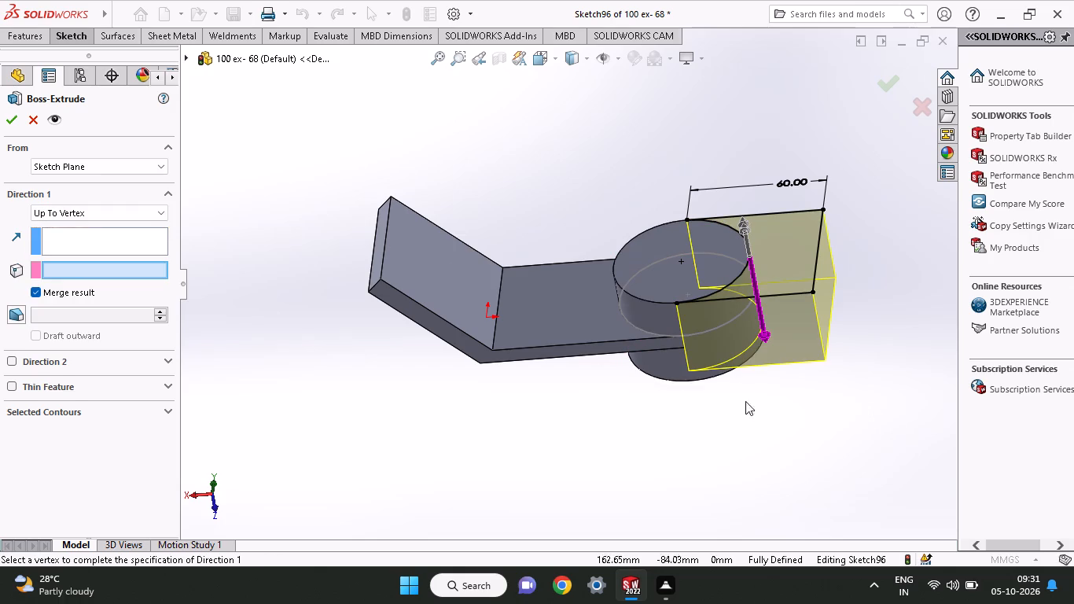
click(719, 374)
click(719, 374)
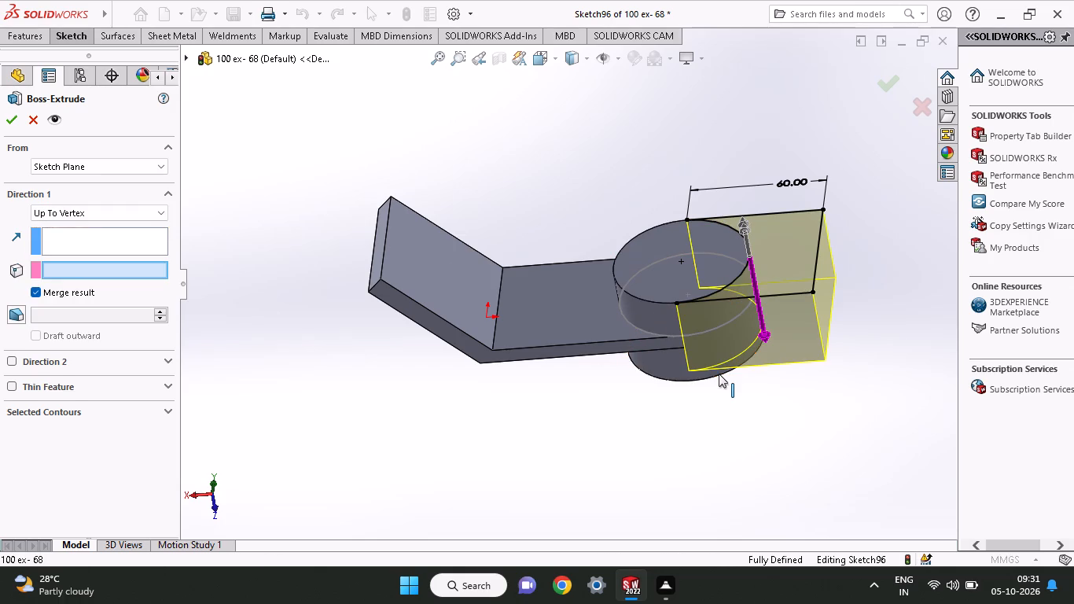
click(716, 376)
Extrude the end profile down along the boss with a blind depth of 45 mm, merged with the existing body.
middle_drag(730, 400, 728, 346)
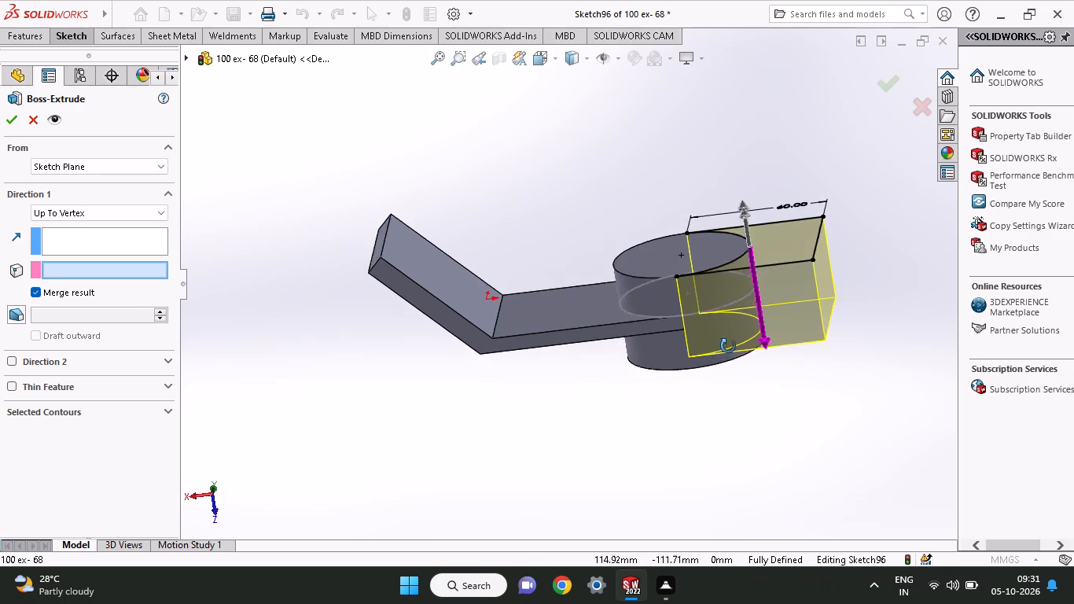
middle_drag(728, 346, 726, 306)
drag(763, 340, 756, 347)
drag(762, 335, 764, 360)
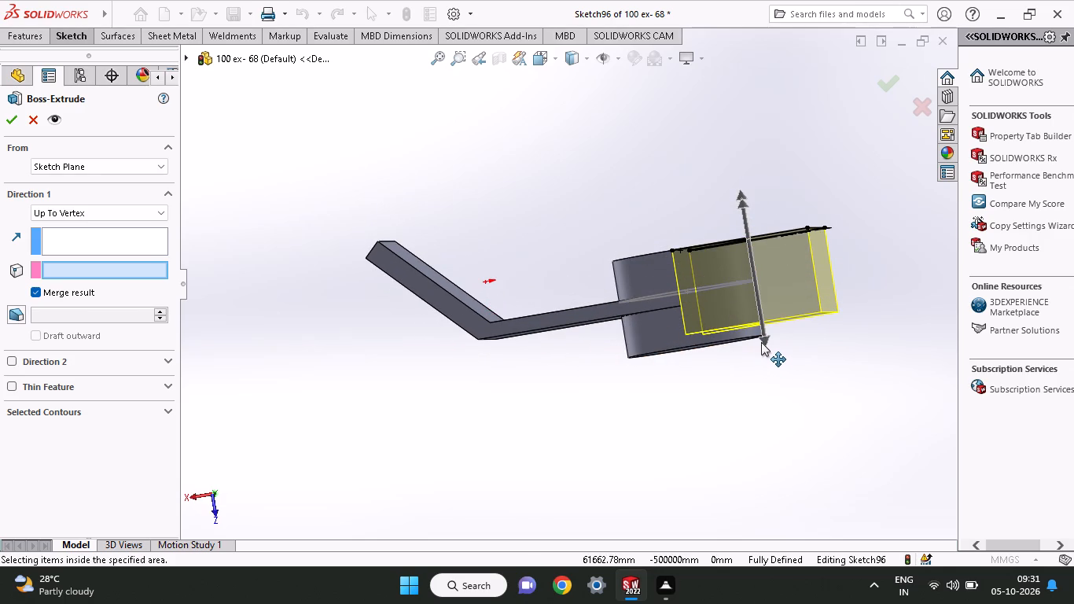
drag(761, 341, 758, 335)
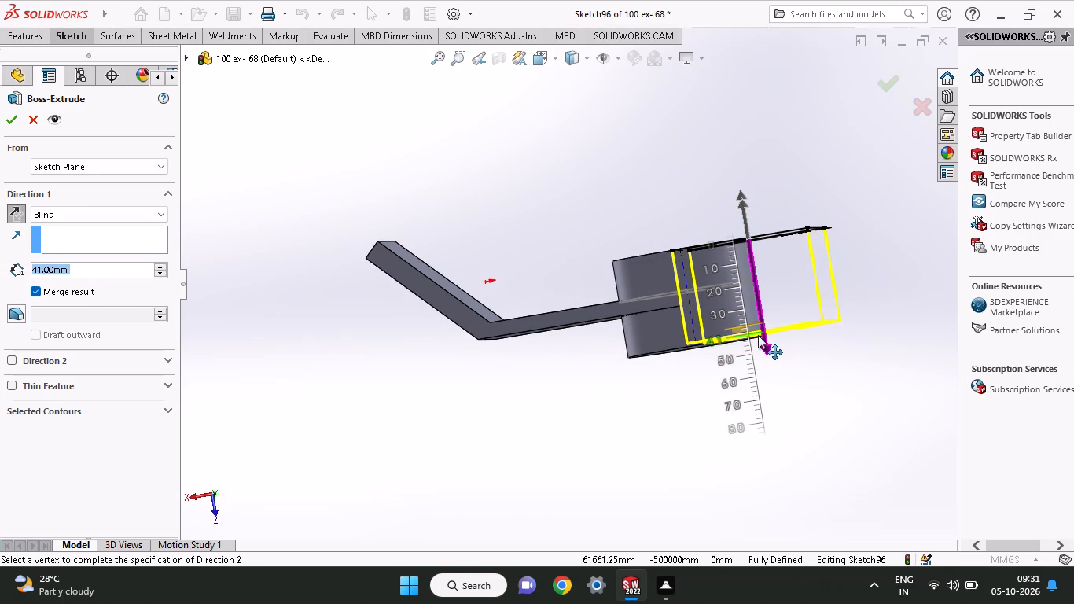
drag(758, 335, 753, 341)
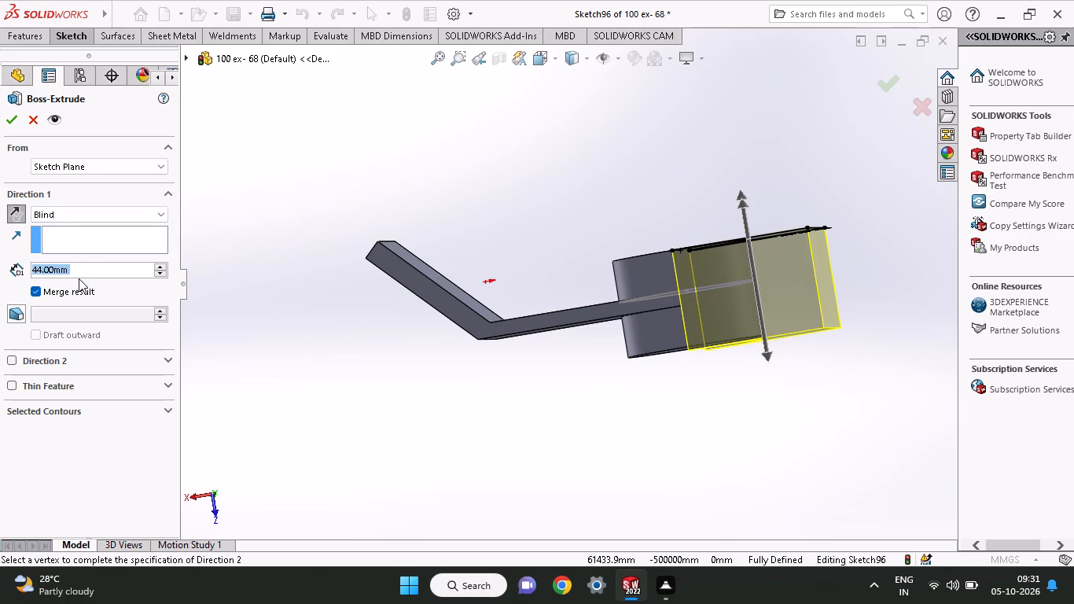
text(455)
key(BackSpace)
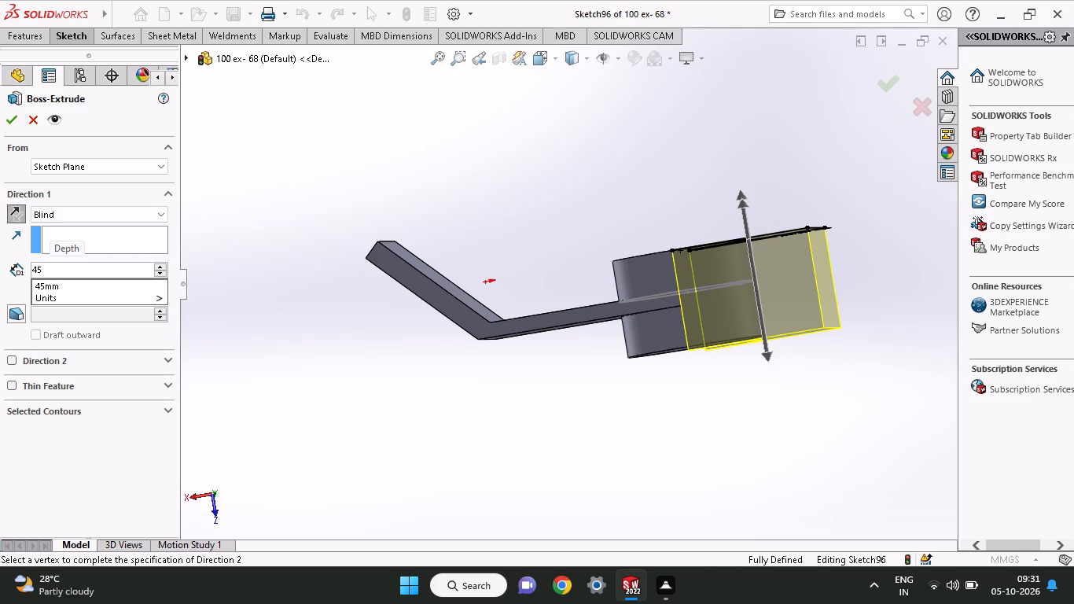
key(Return)
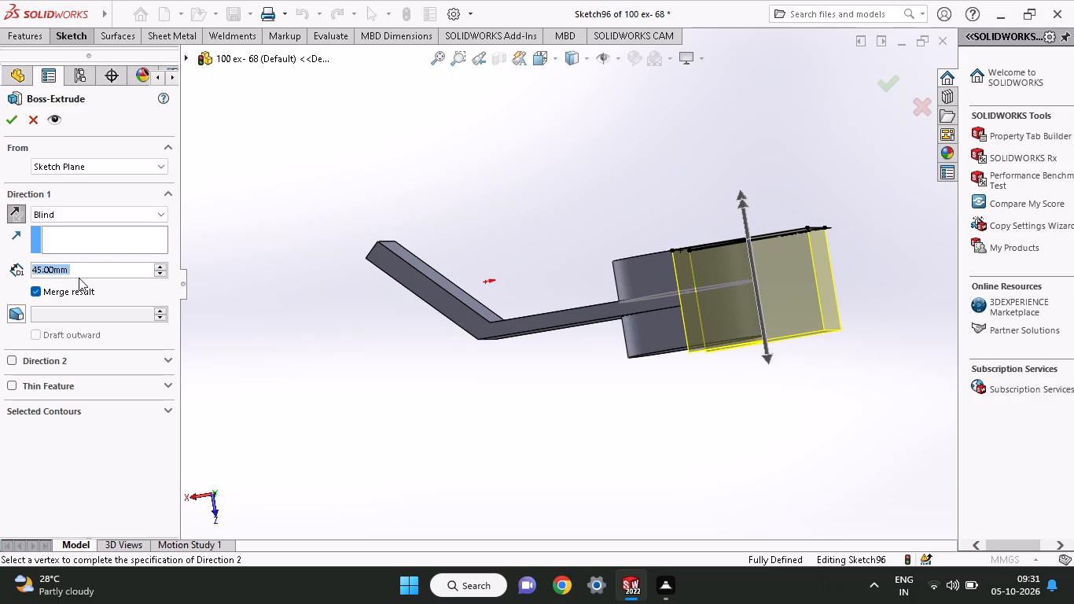
middle_drag(551, 422, 591, 407)
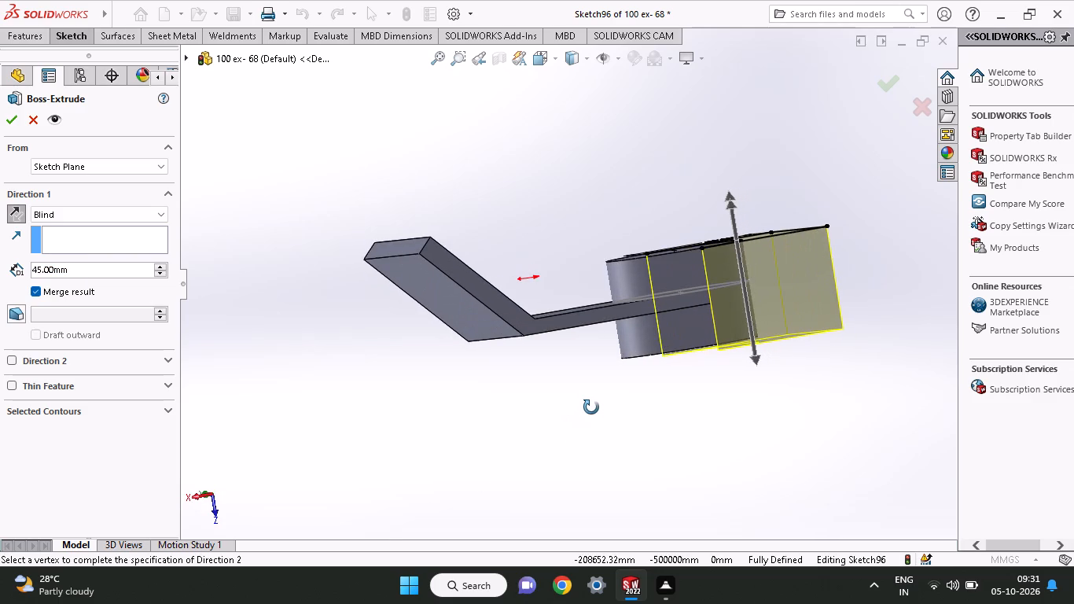
middle_drag(591, 407, 531, 447)
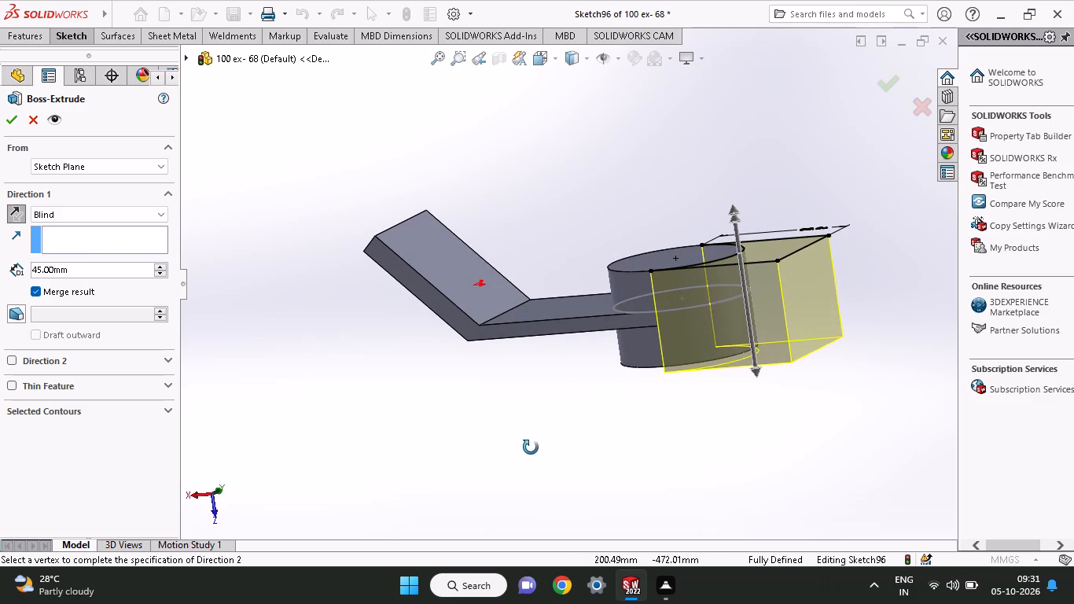
middle_drag(531, 447, 531, 445)
middle_drag(550, 429, 589, 396)
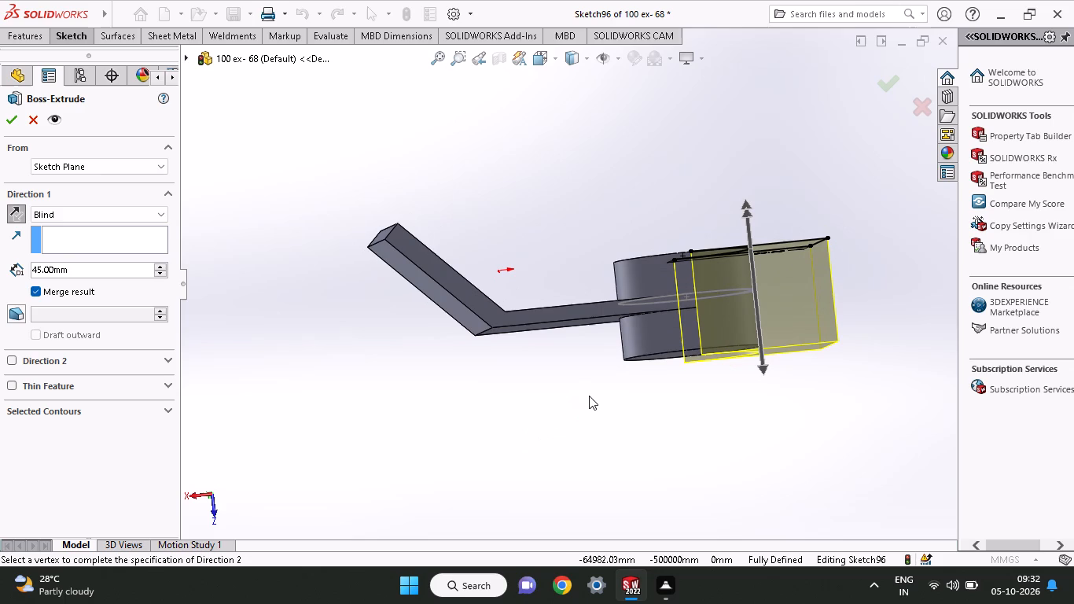
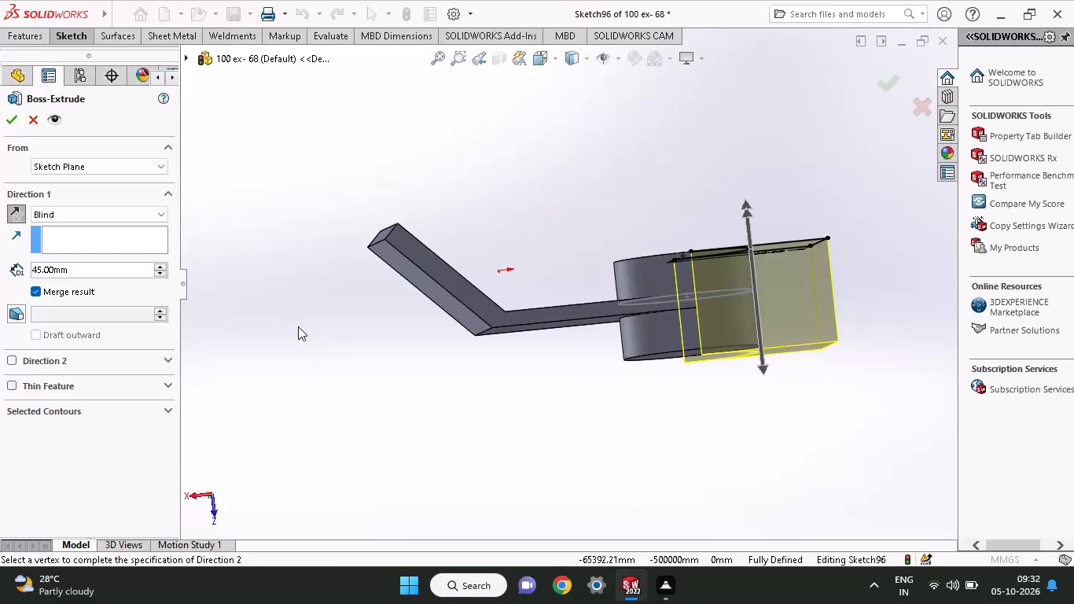
Cancel the 45 mm Boss-Extrude of the end profile and delete its sketch.
middle_drag(683, 377, 713, 380)
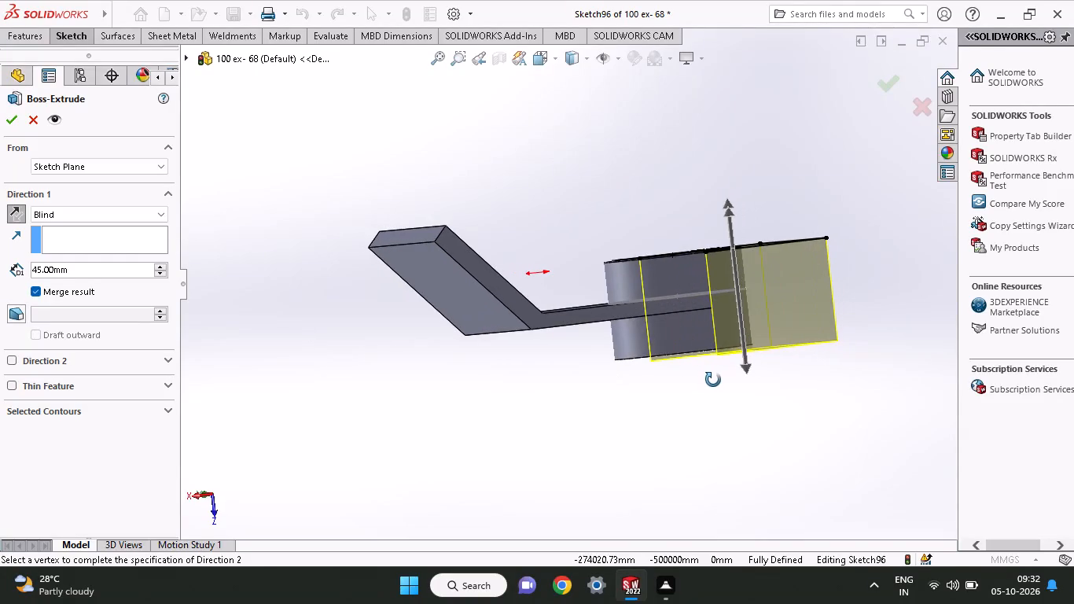
middle_drag(713, 380, 571, 423)
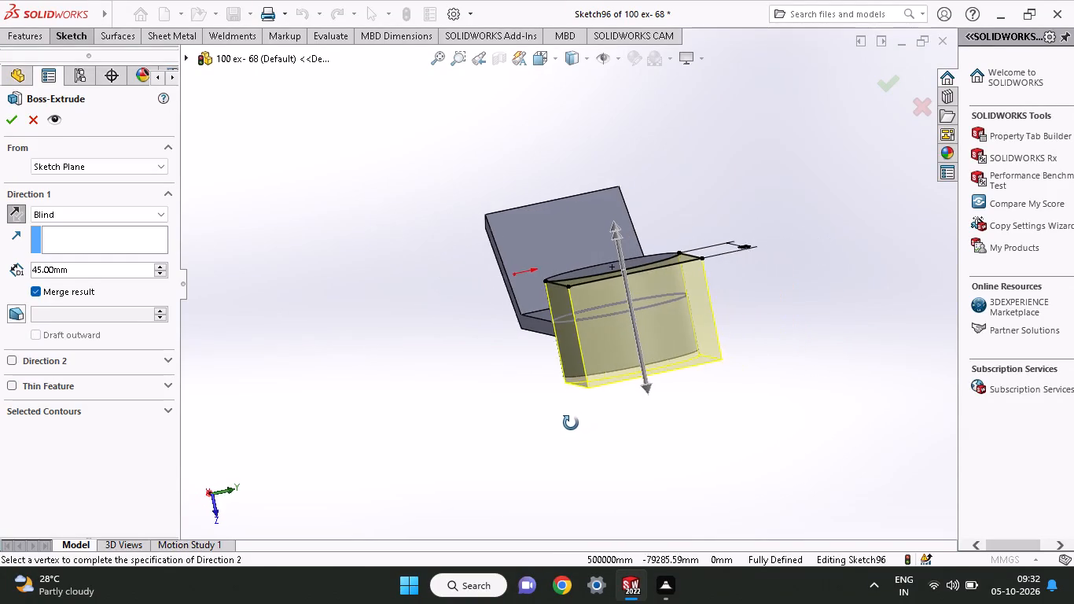
middle_drag(571, 423, 698, 384)
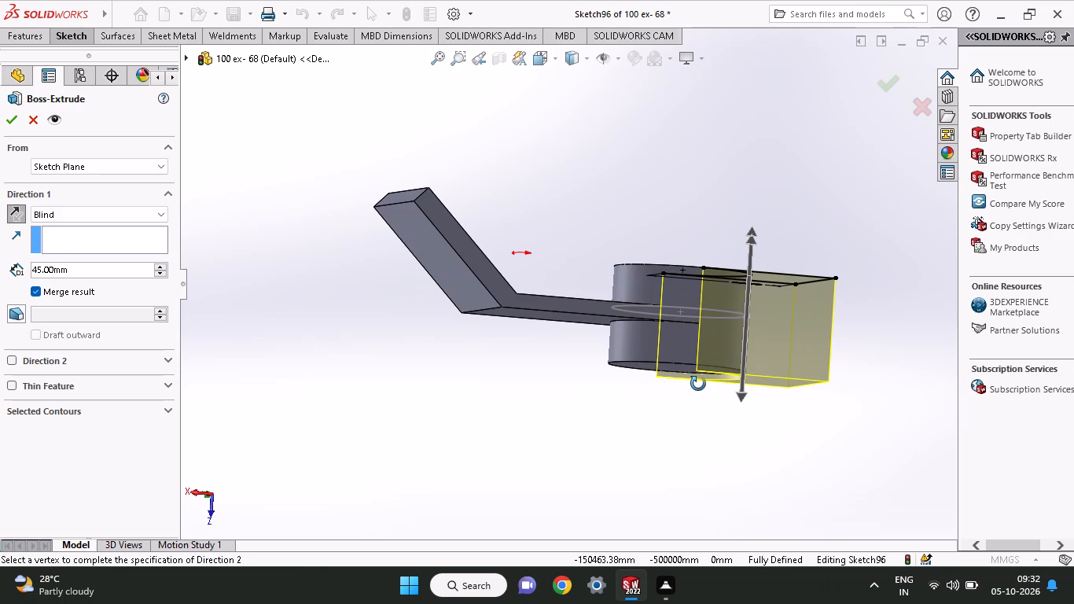
middle_drag(698, 384, 682, 386)
click(34, 112)
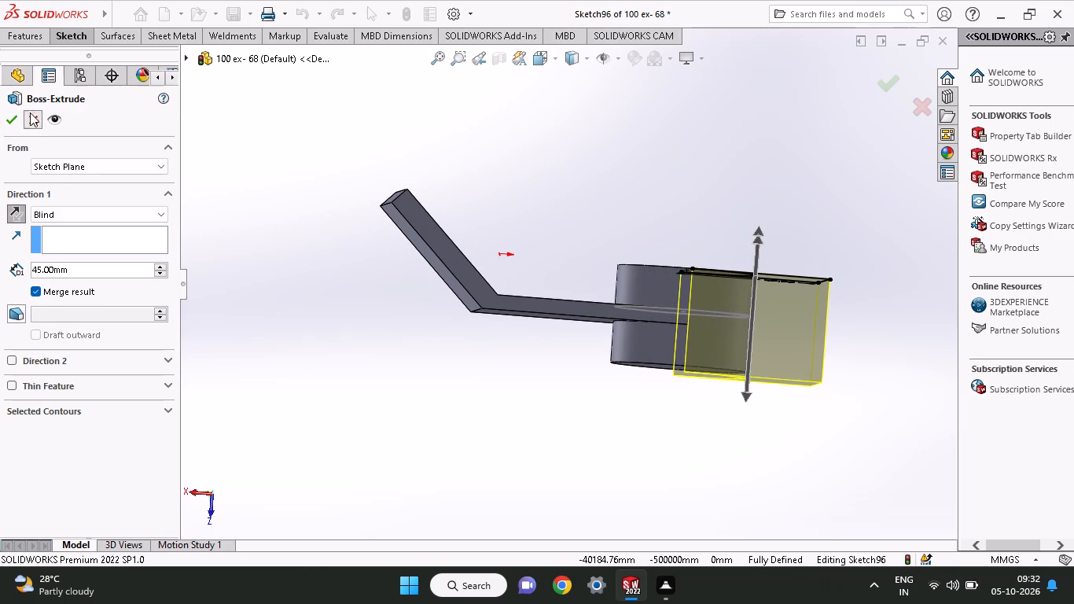
click(21, 229)
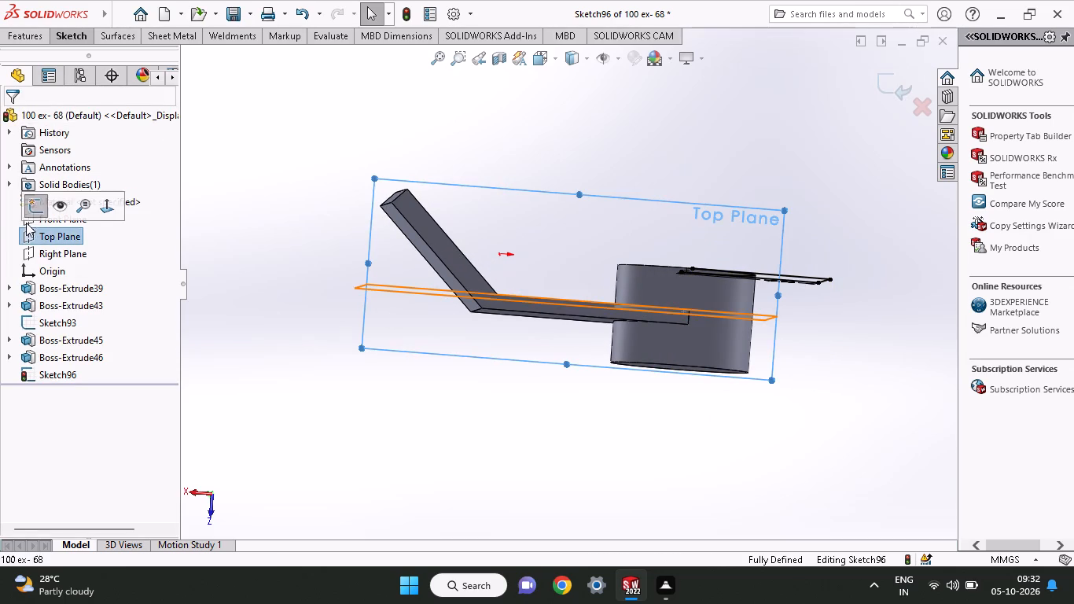
click(35, 214)
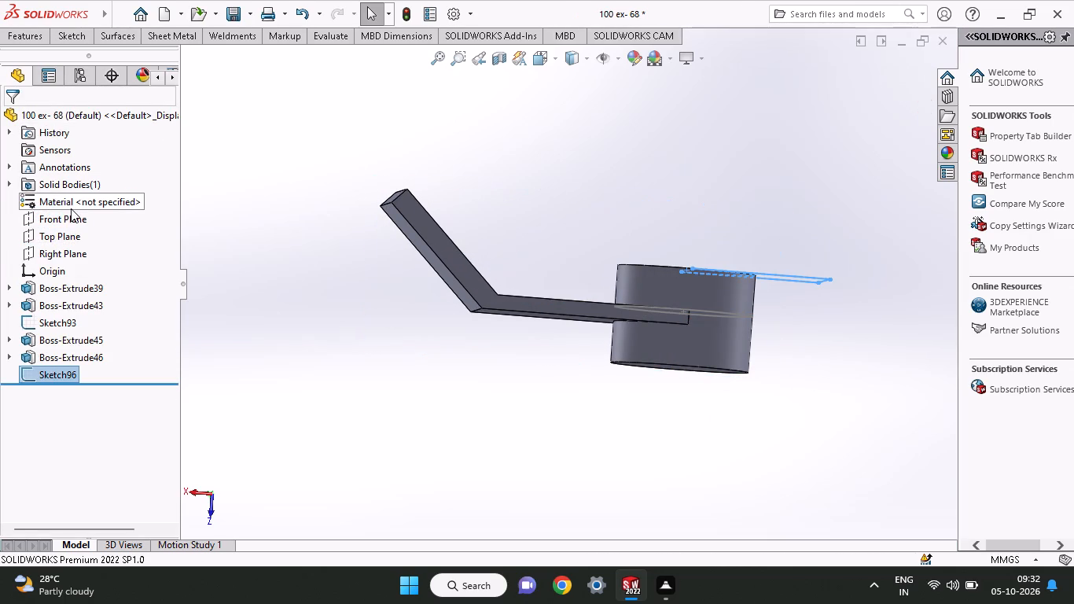
click(753, 271)
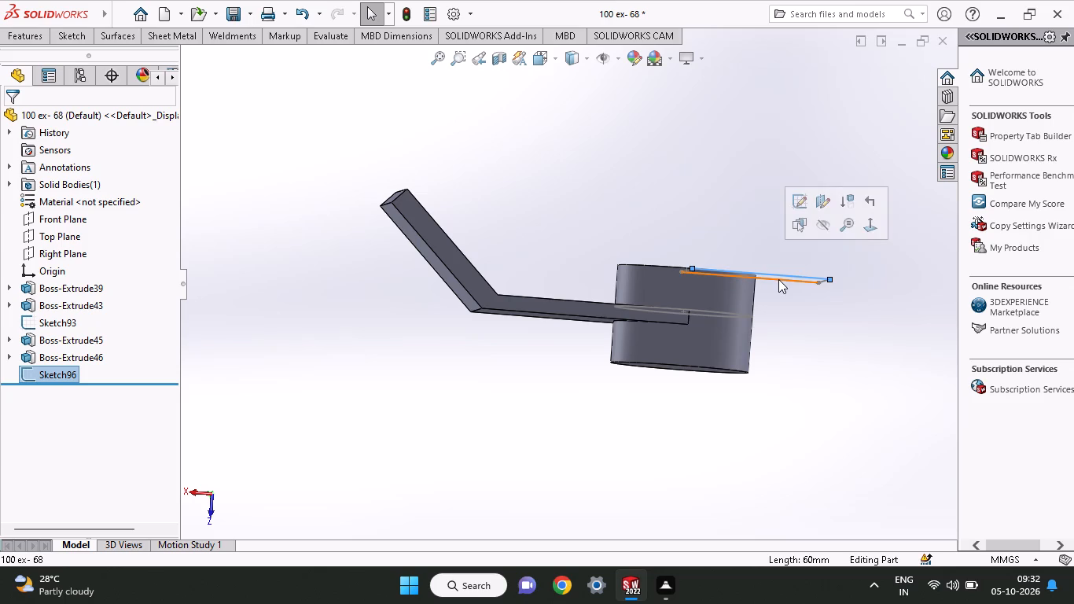
right_click(778, 278)
click(796, 482)
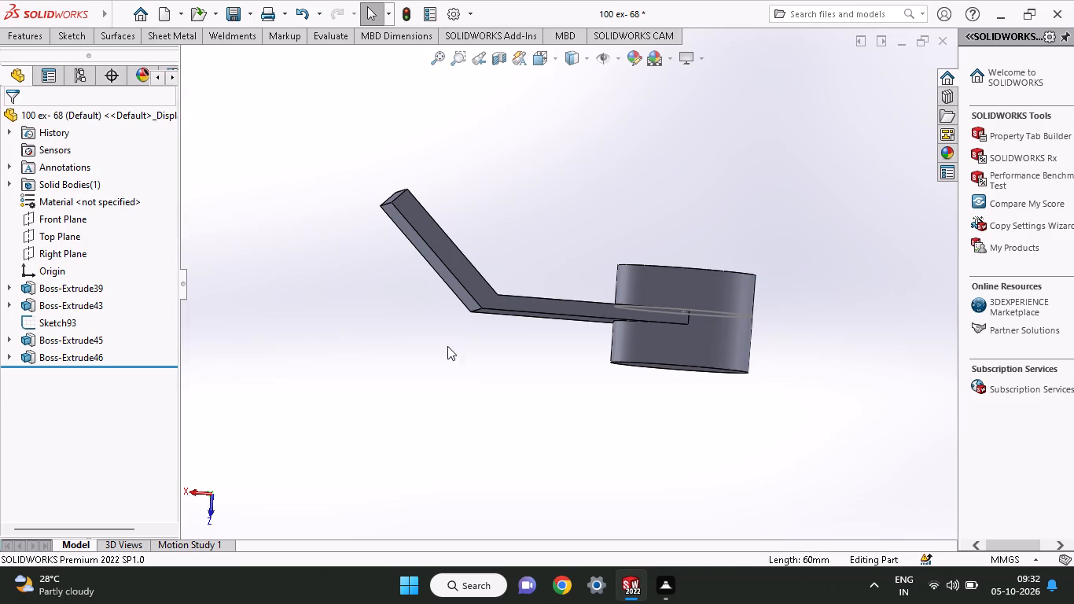
On the Top Plane, sketch a vertical line about 42 mm long along the boss's outer edge, between its two end faces.
click(35, 230)
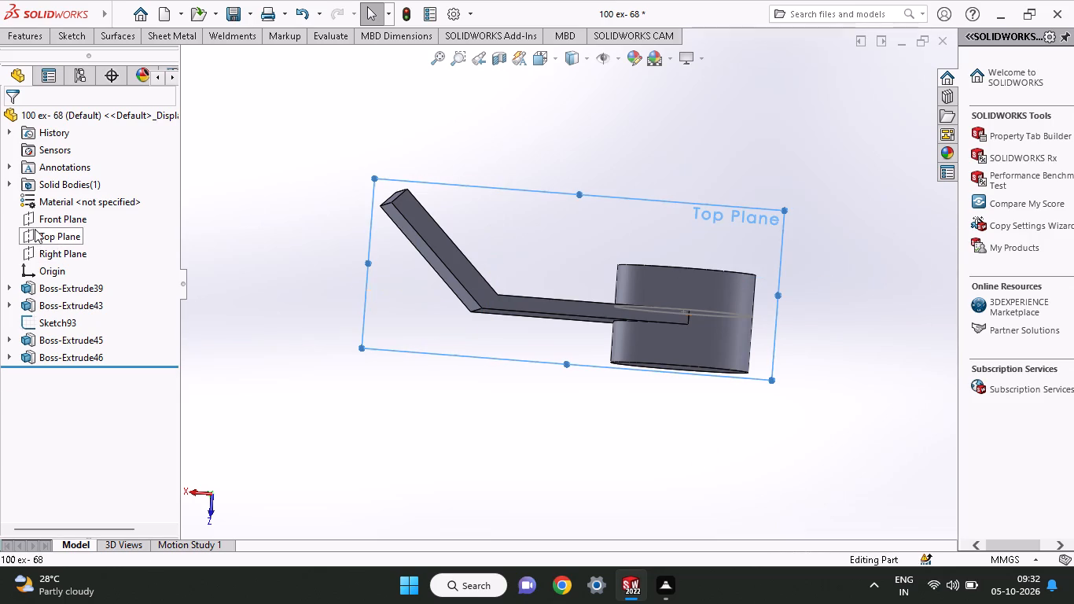
click(58, 211)
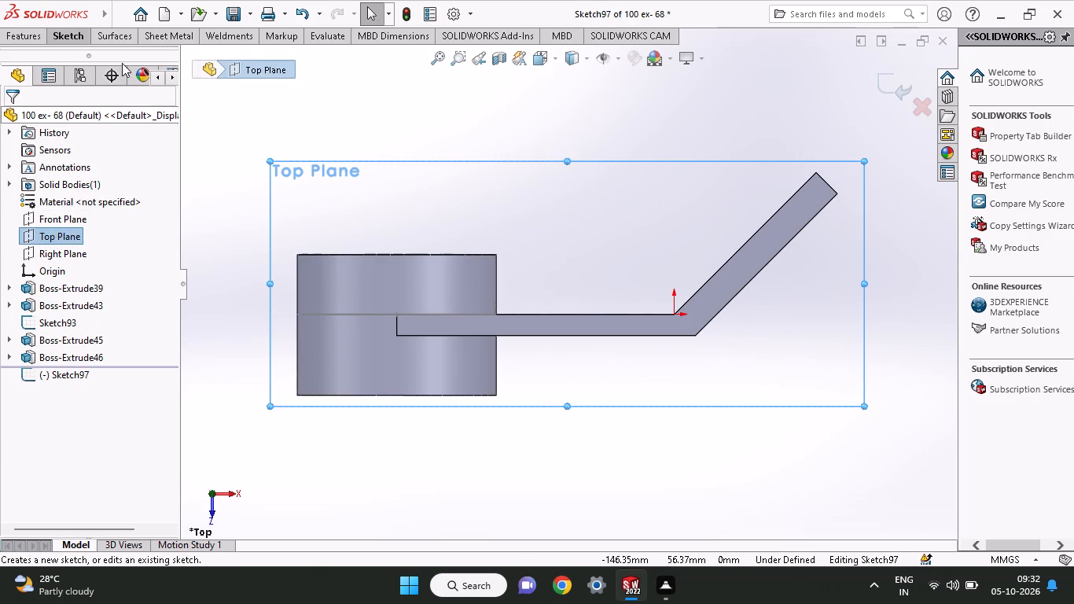
click(79, 36)
click(106, 60)
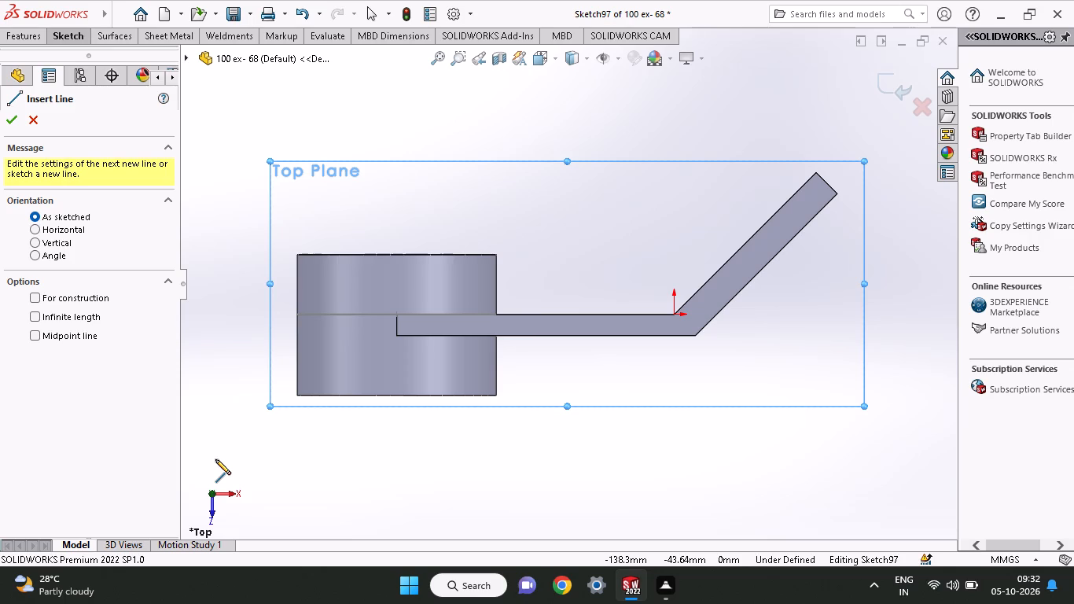
click(293, 258)
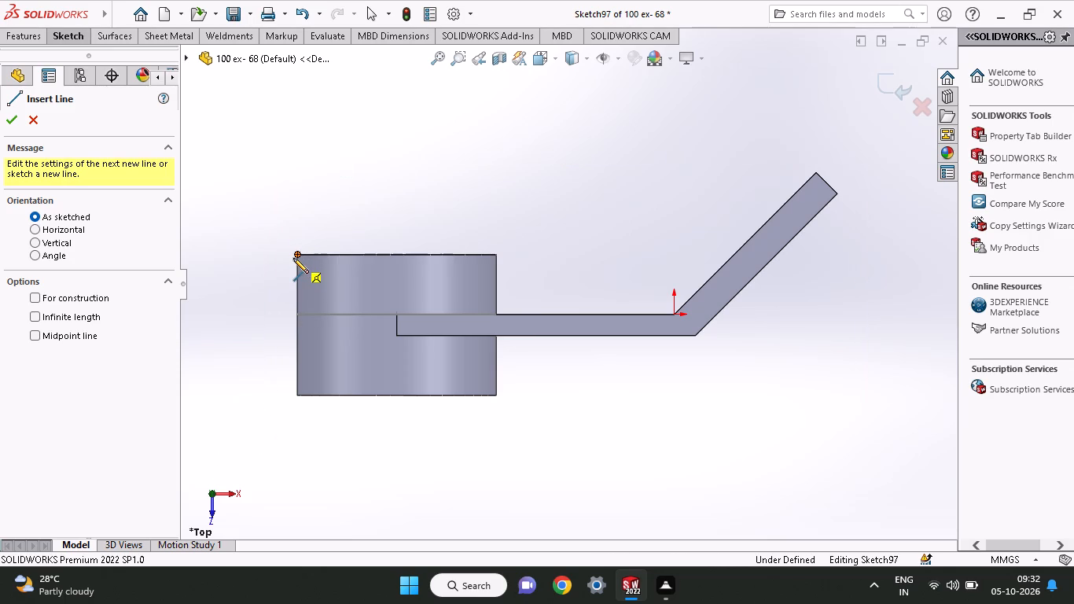
click(295, 396)
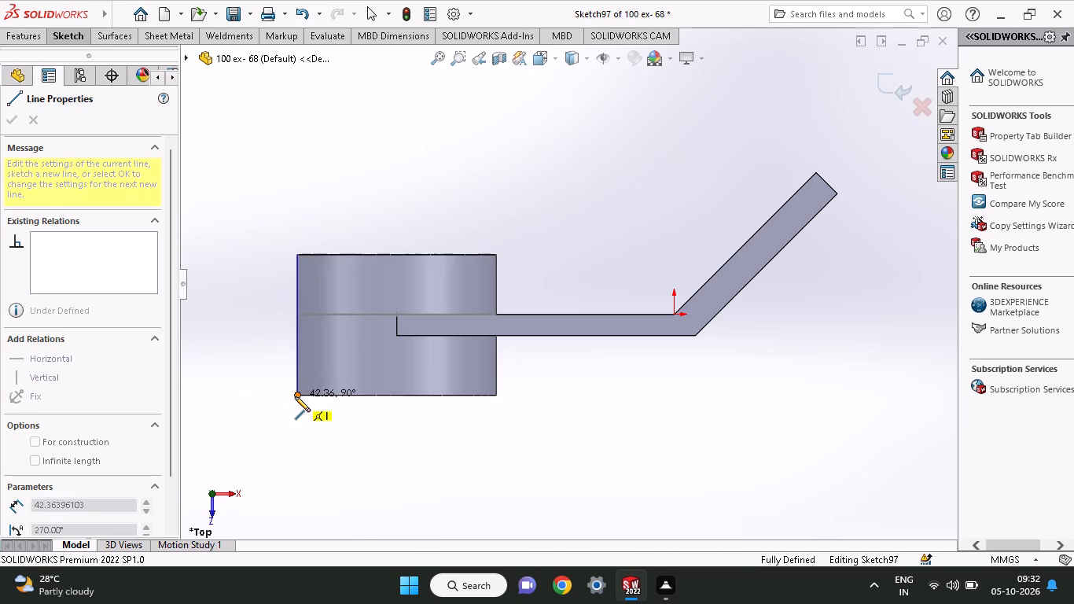
right_click(263, 362)
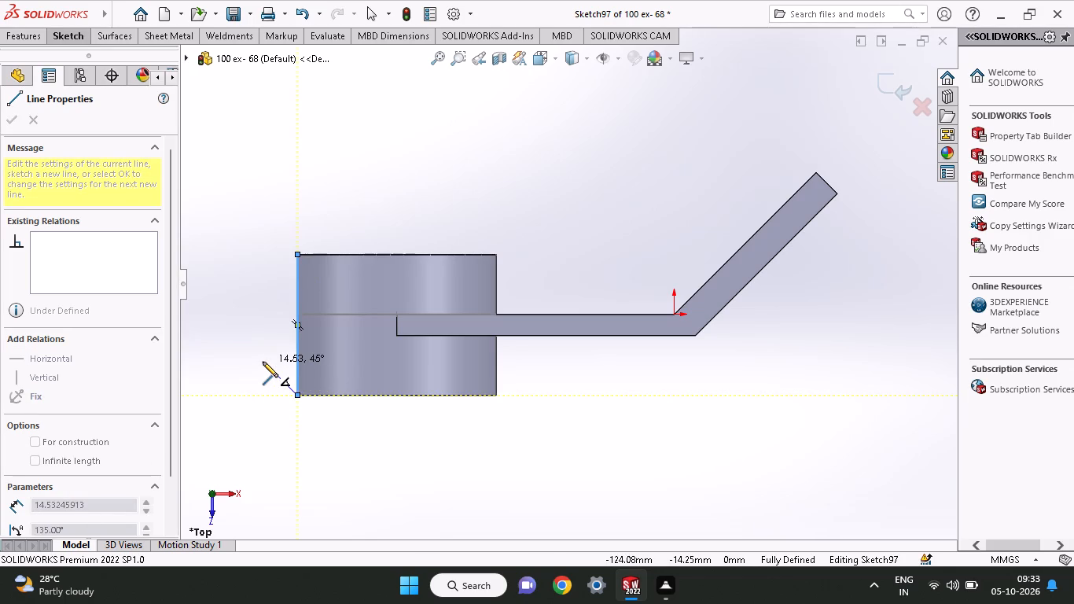
click(278, 366)
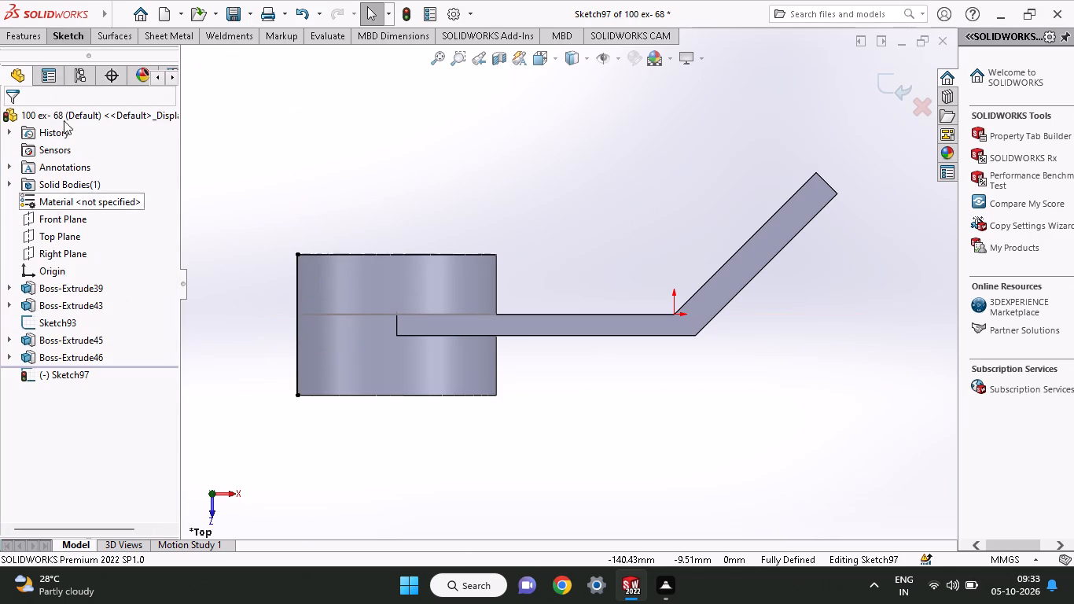
Check the vertical line's length with a Smart Dimension preview, without placing the dimension.
click(61, 40)
click(61, 70)
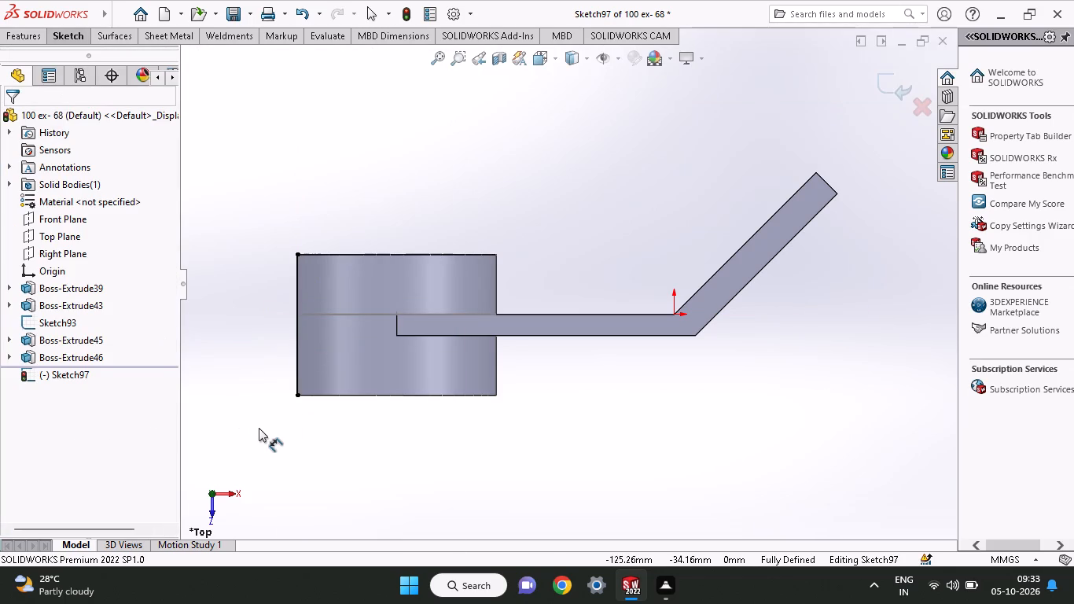
click(295, 351)
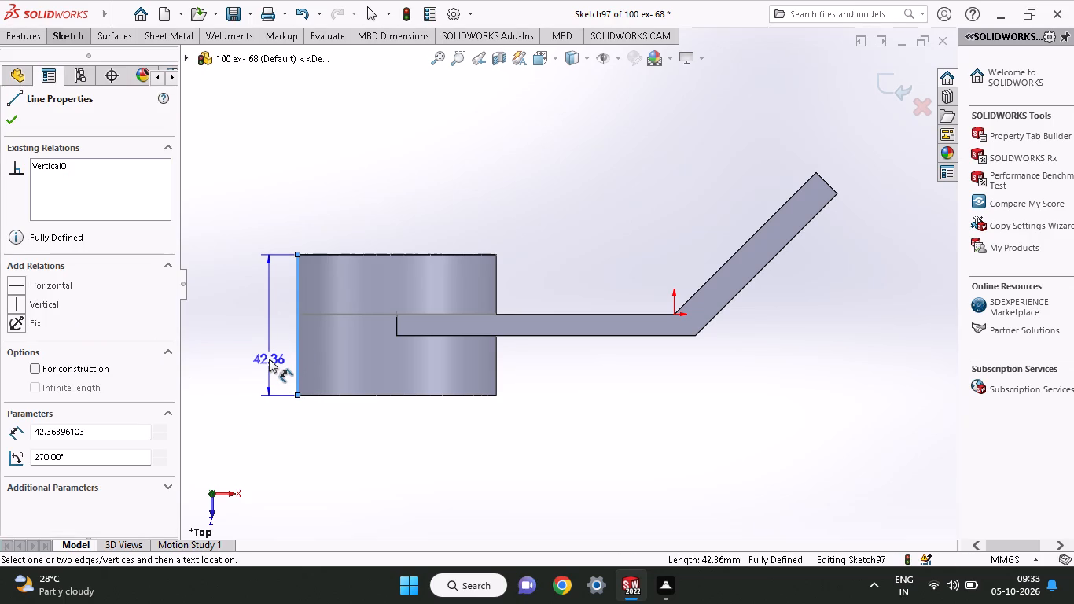
right_click(218, 413)
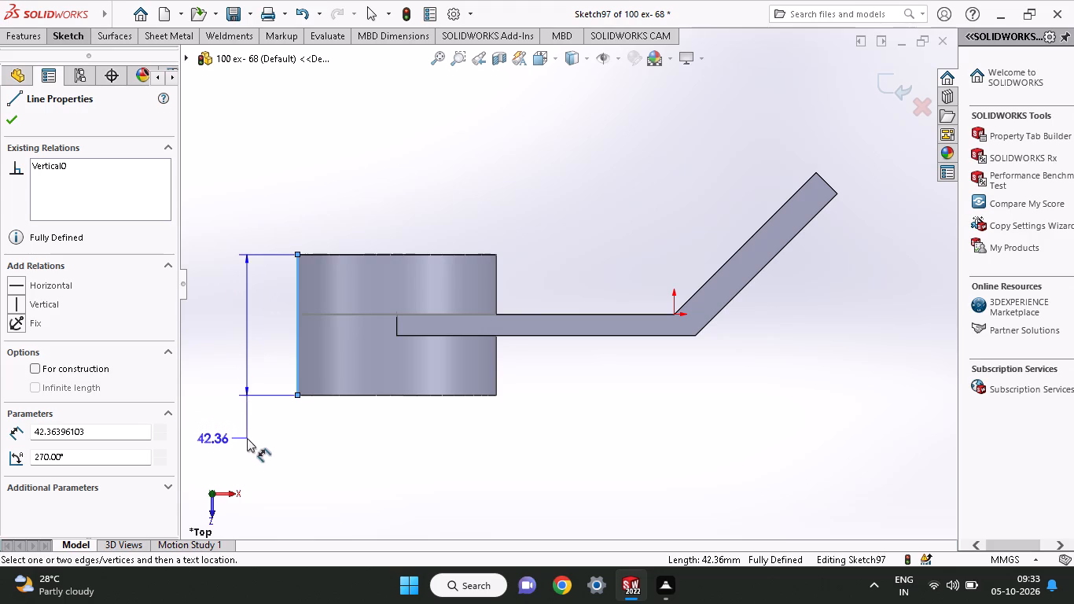
click(19, 123)
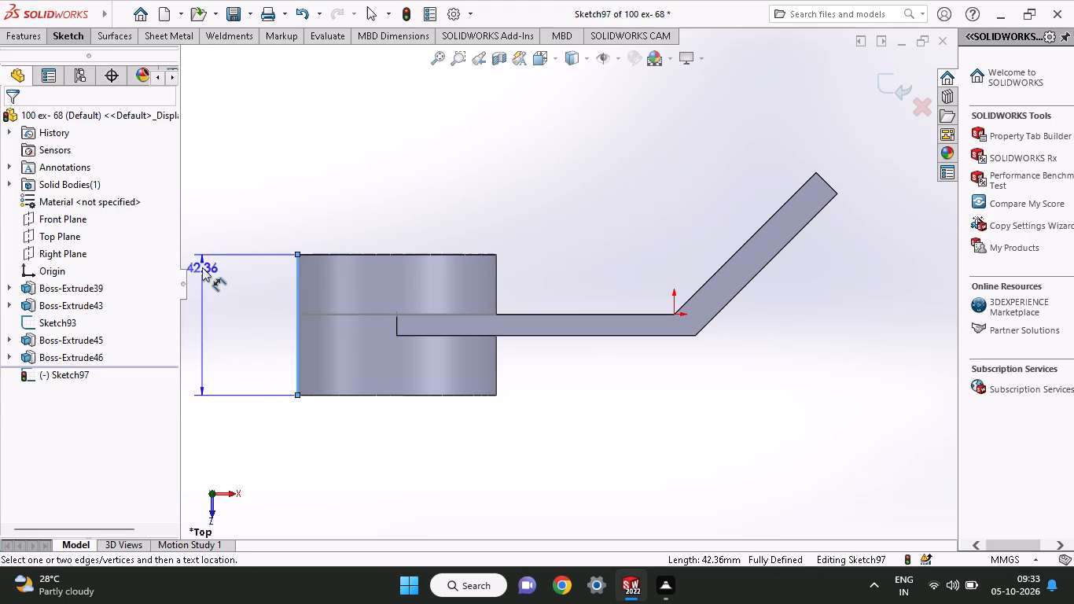
right_click(210, 271)
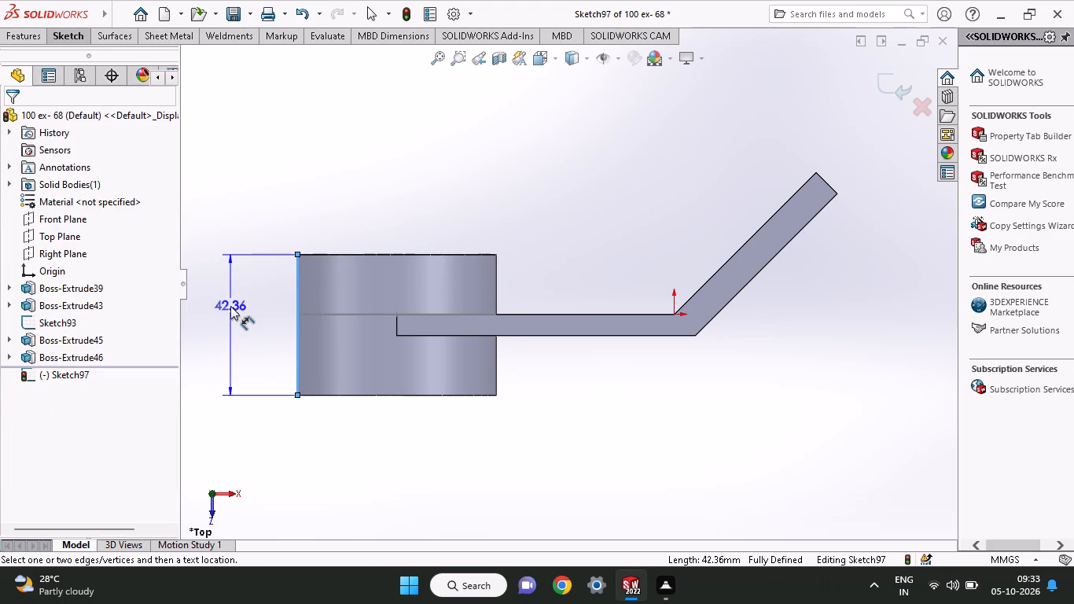
key(Escape)
key(Escape)
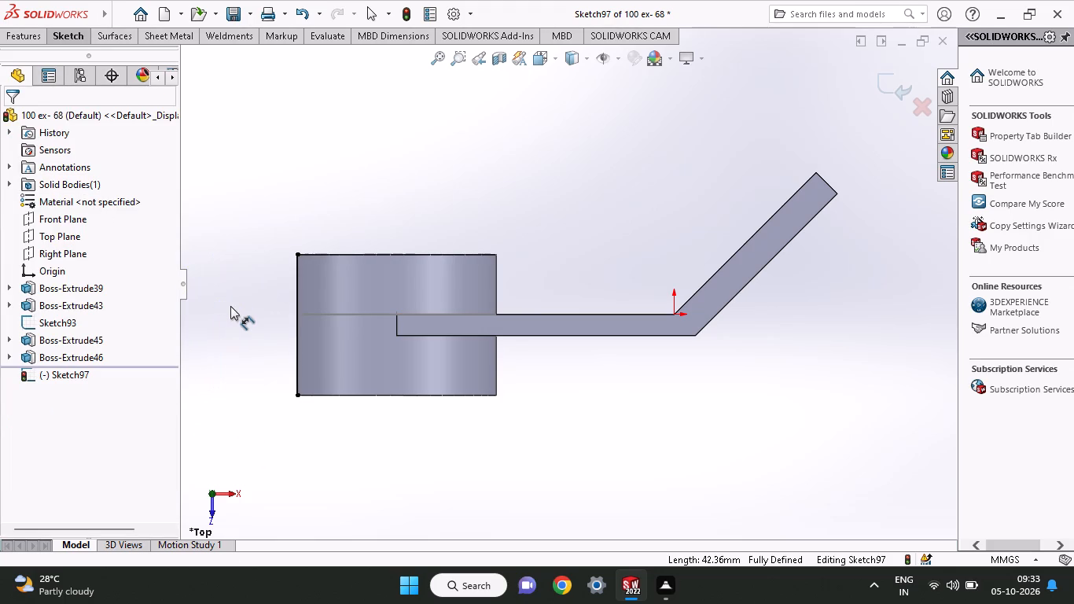
key(Escape)
key(Escape)
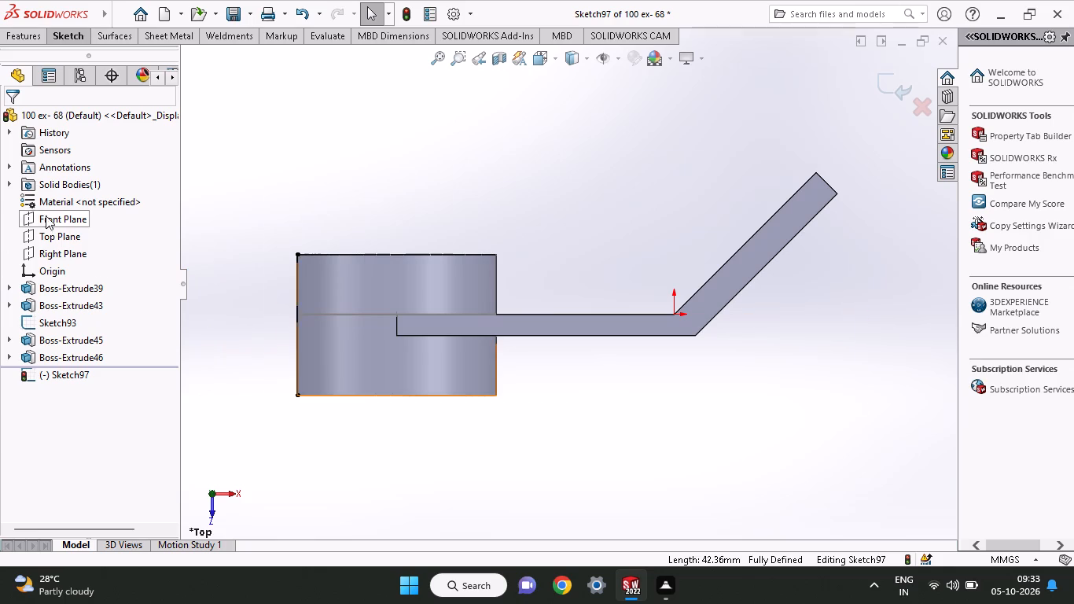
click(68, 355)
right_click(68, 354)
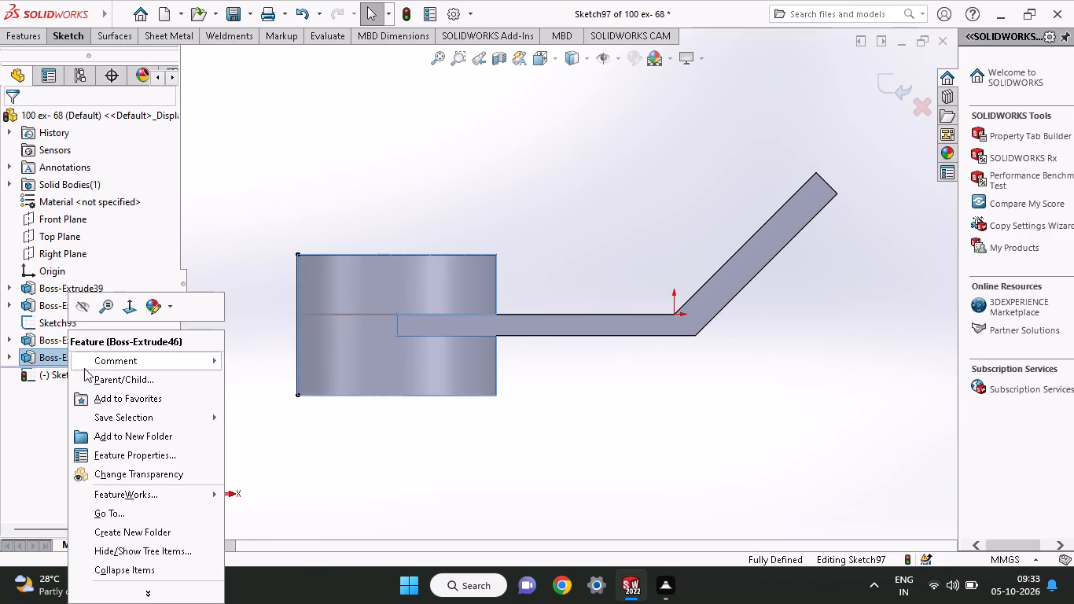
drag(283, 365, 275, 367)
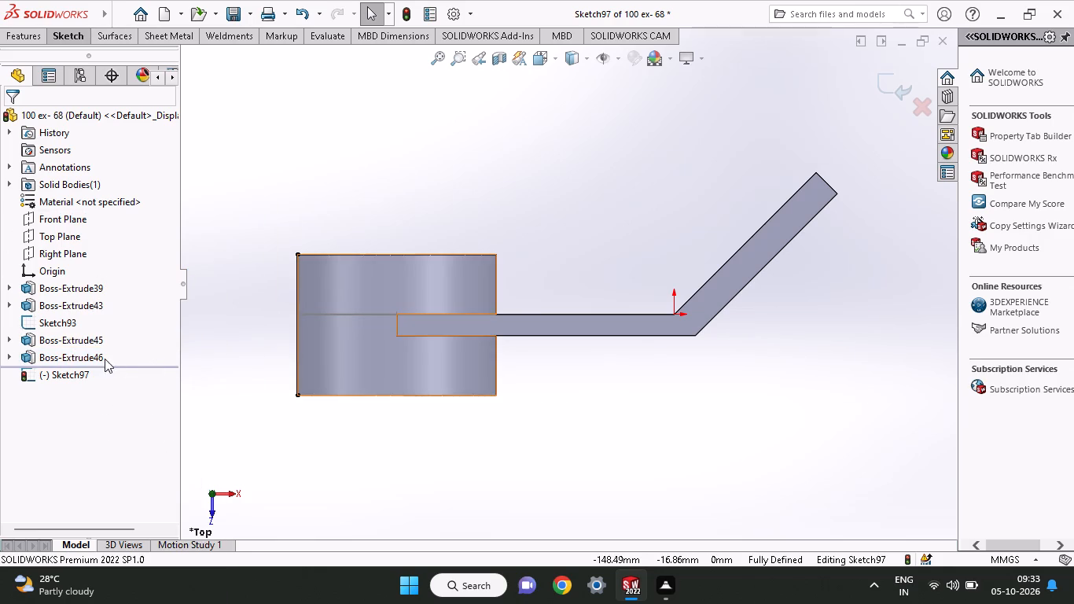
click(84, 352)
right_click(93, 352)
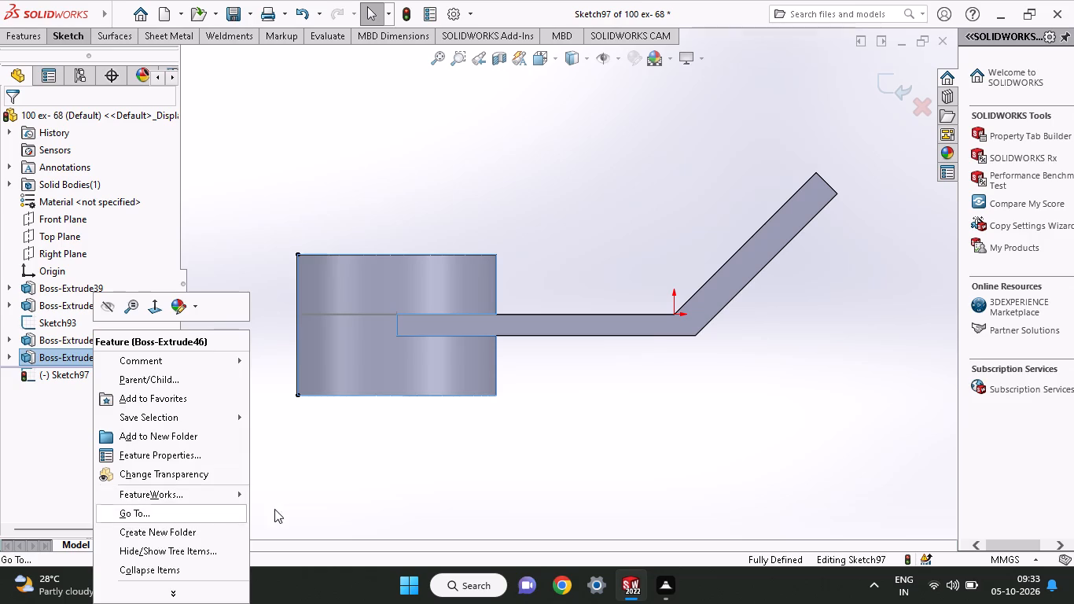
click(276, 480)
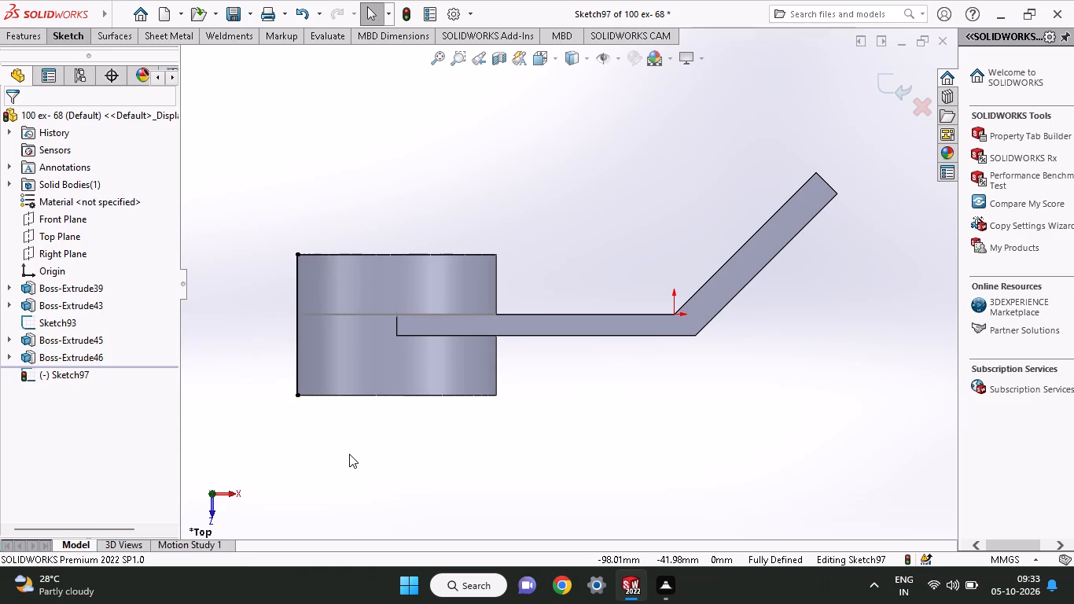
Exit the Top Plane sketch, keeping the vertical line beside the boss.
middle_drag(349, 454, 350, 425)
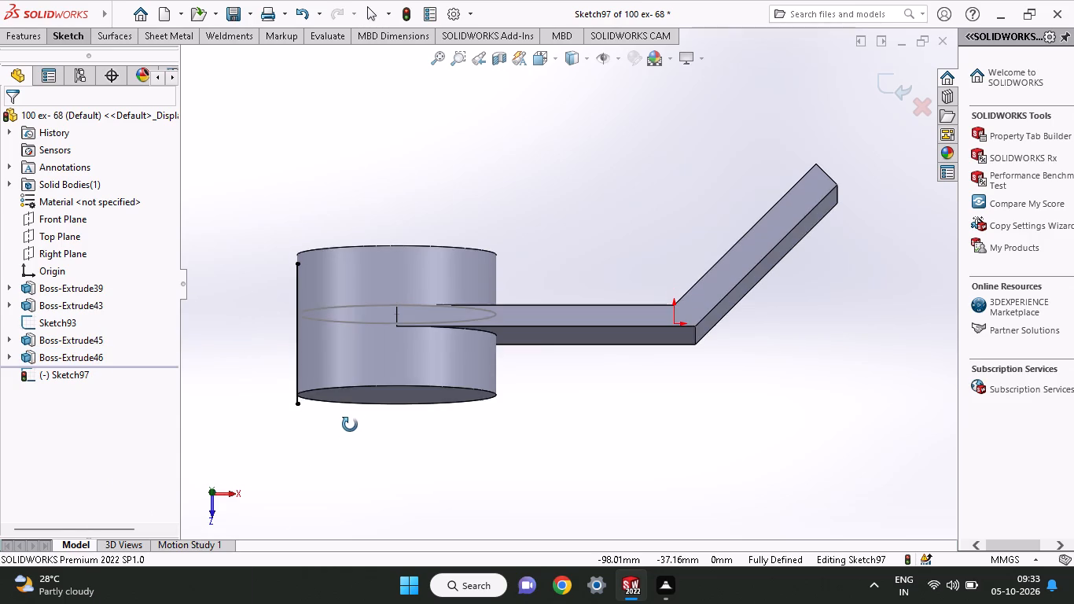
middle_drag(350, 425, 357, 316)
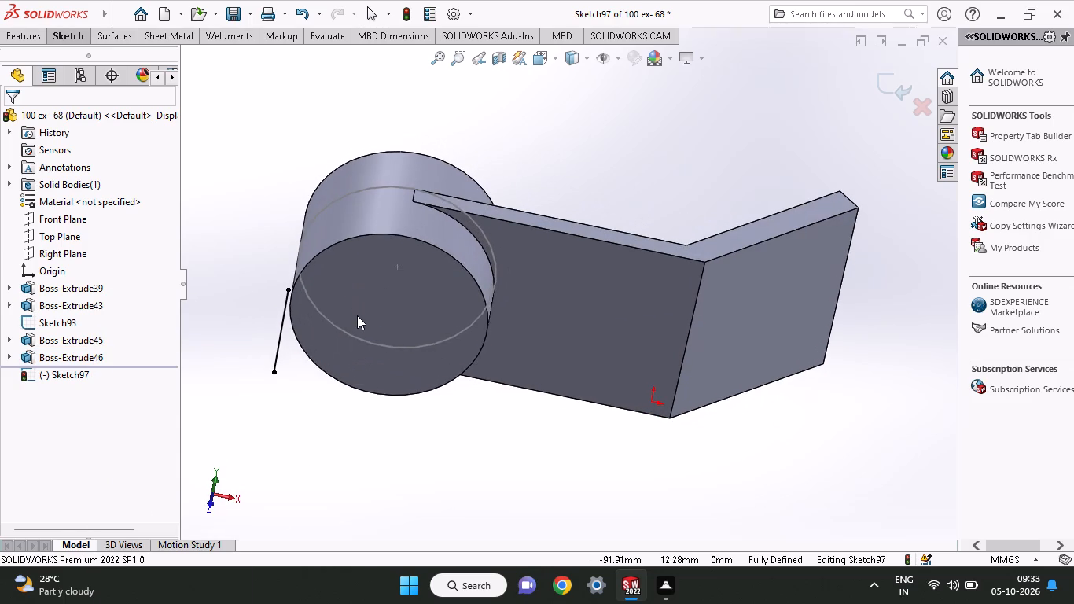
click(358, 315)
click(338, 127)
right_click(368, 120)
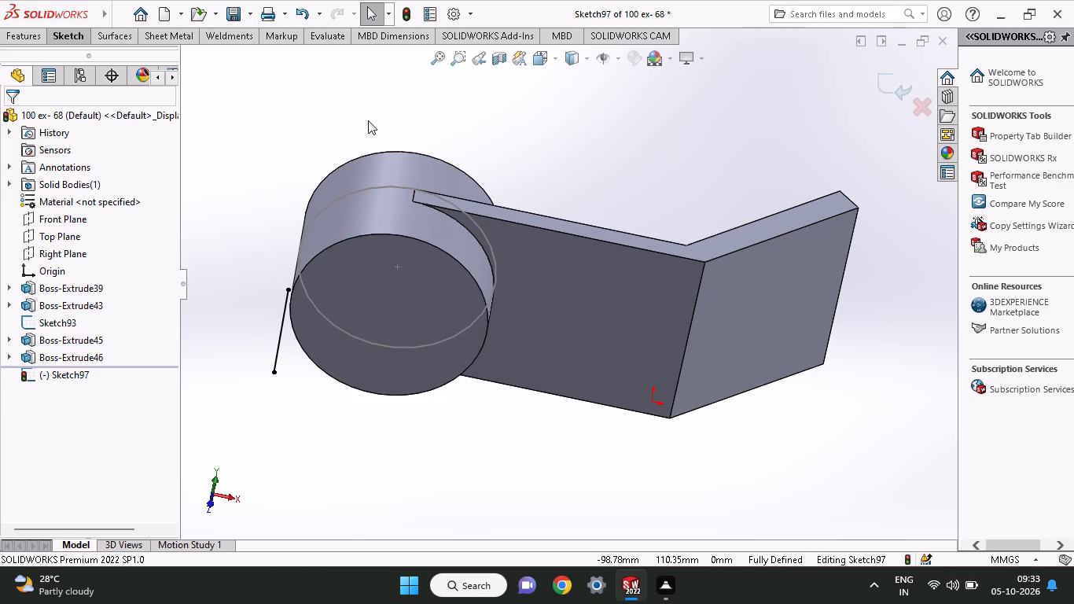
click(543, 94)
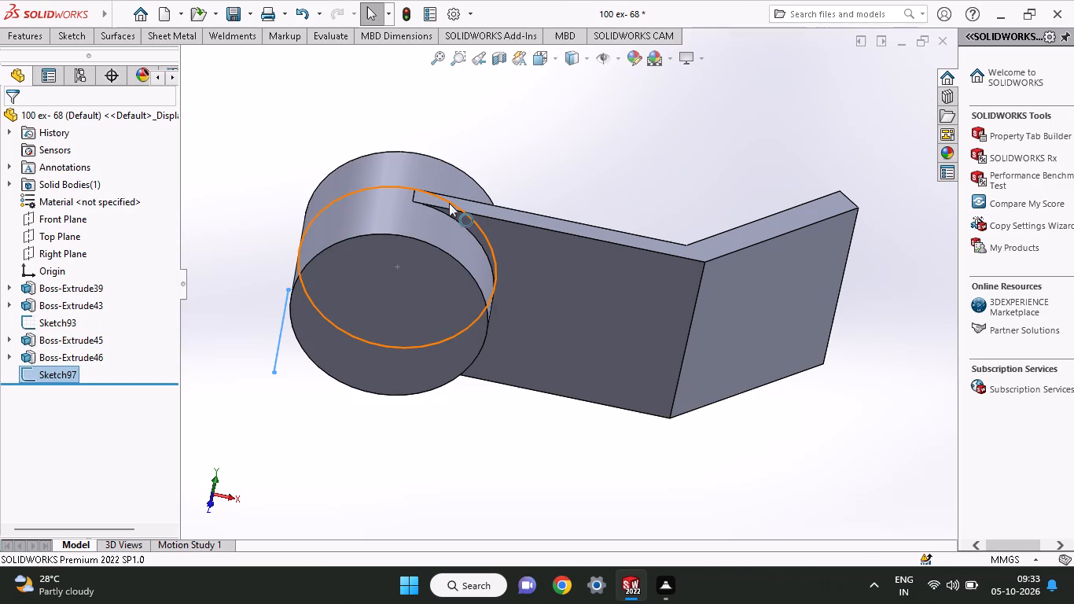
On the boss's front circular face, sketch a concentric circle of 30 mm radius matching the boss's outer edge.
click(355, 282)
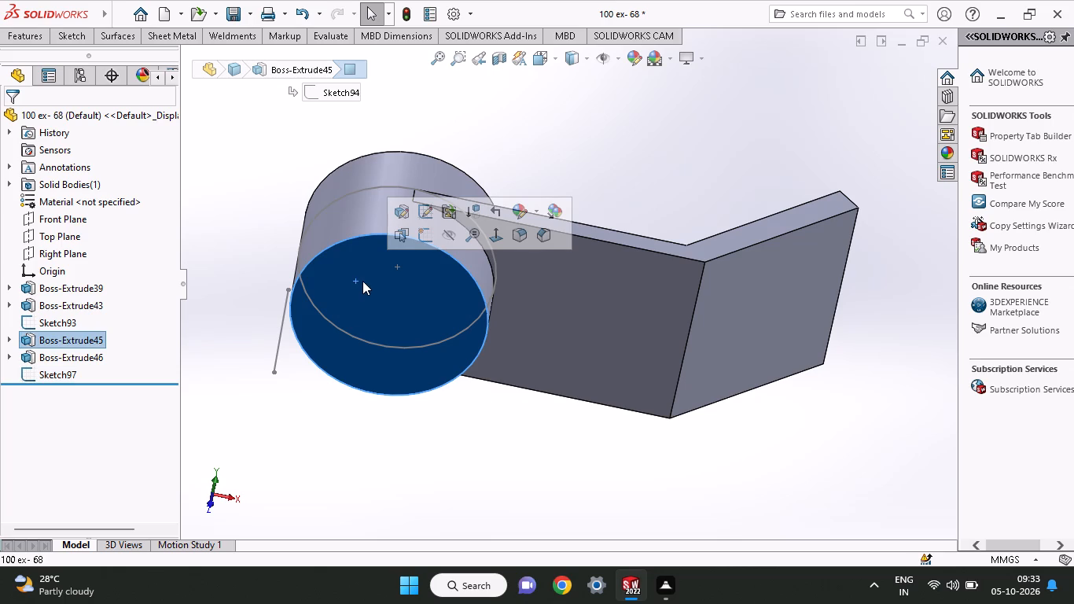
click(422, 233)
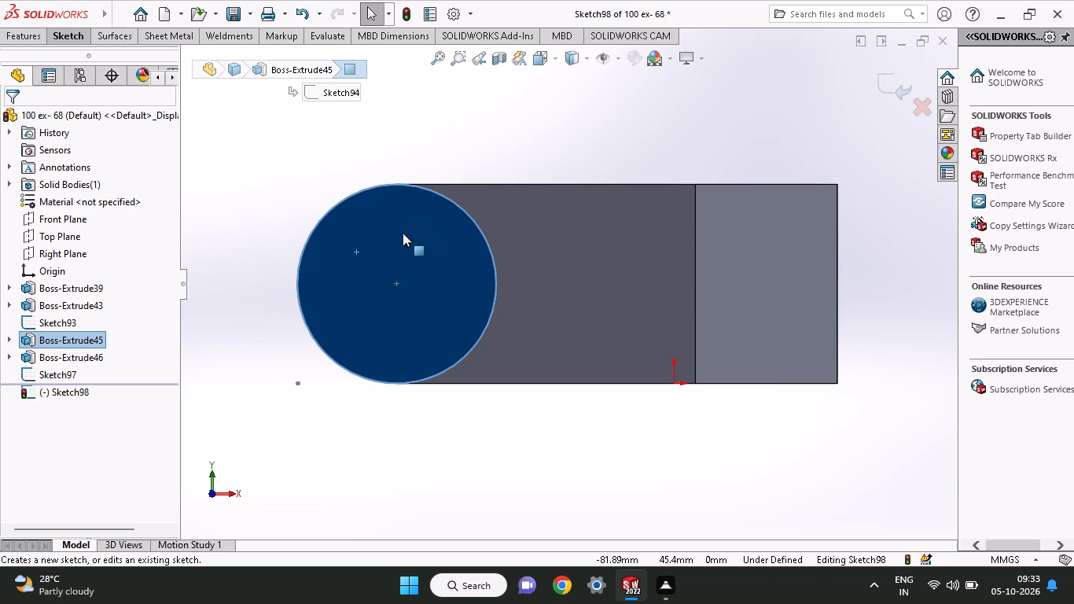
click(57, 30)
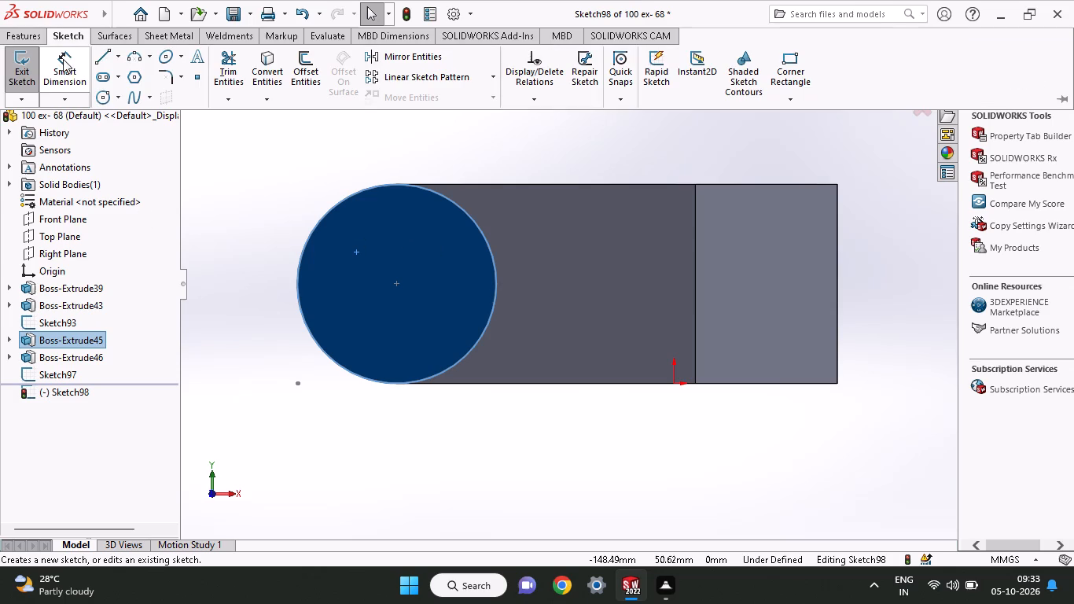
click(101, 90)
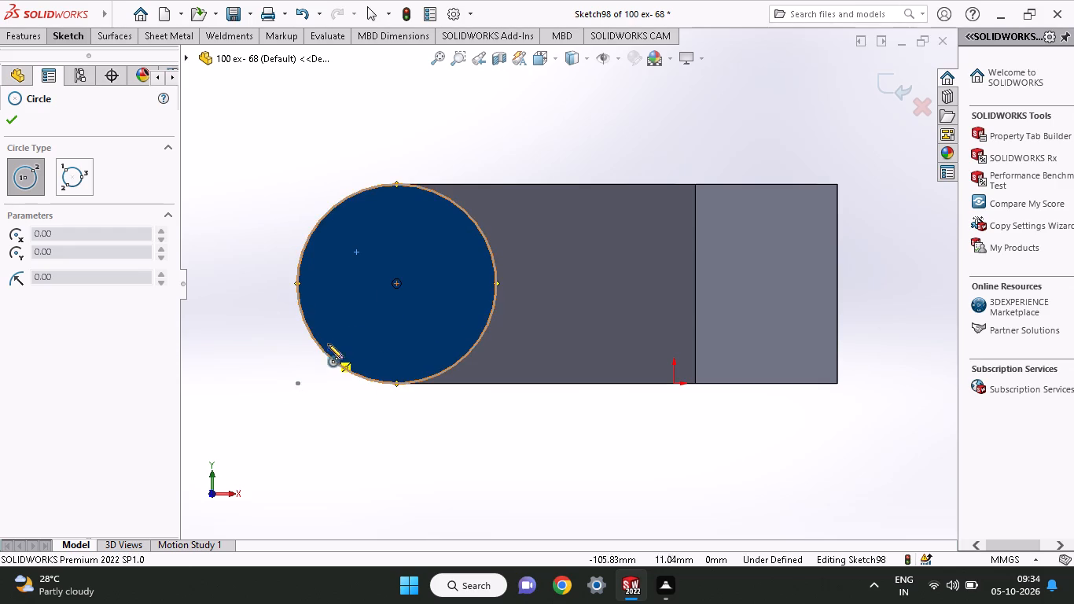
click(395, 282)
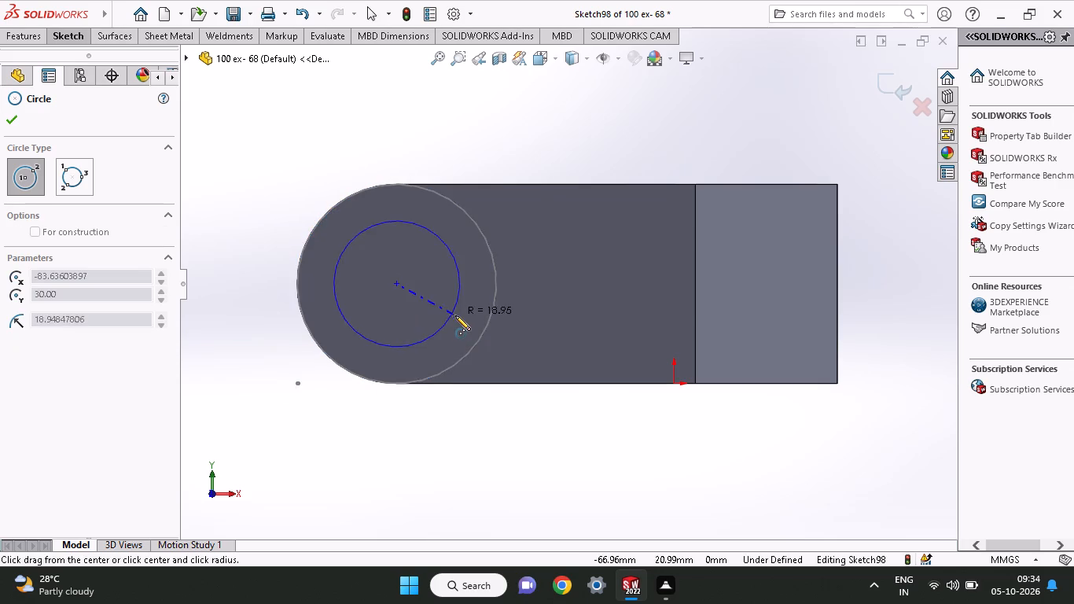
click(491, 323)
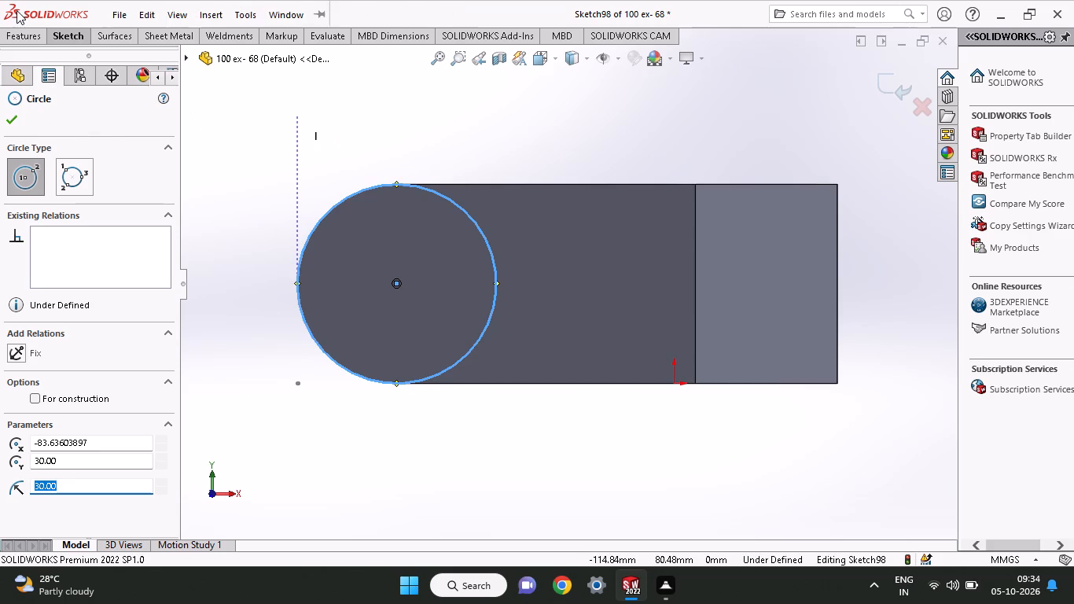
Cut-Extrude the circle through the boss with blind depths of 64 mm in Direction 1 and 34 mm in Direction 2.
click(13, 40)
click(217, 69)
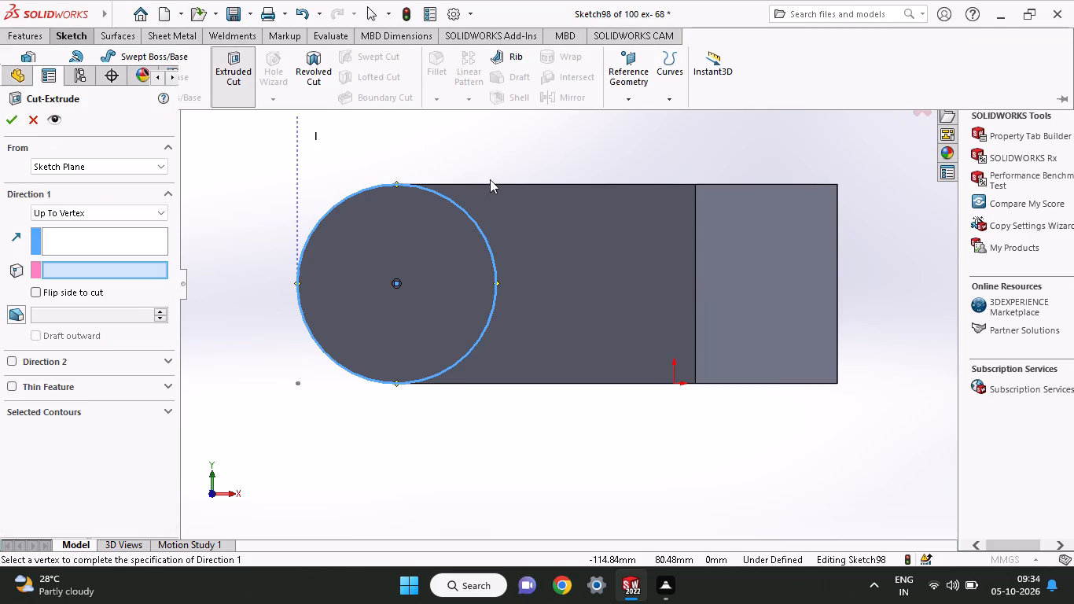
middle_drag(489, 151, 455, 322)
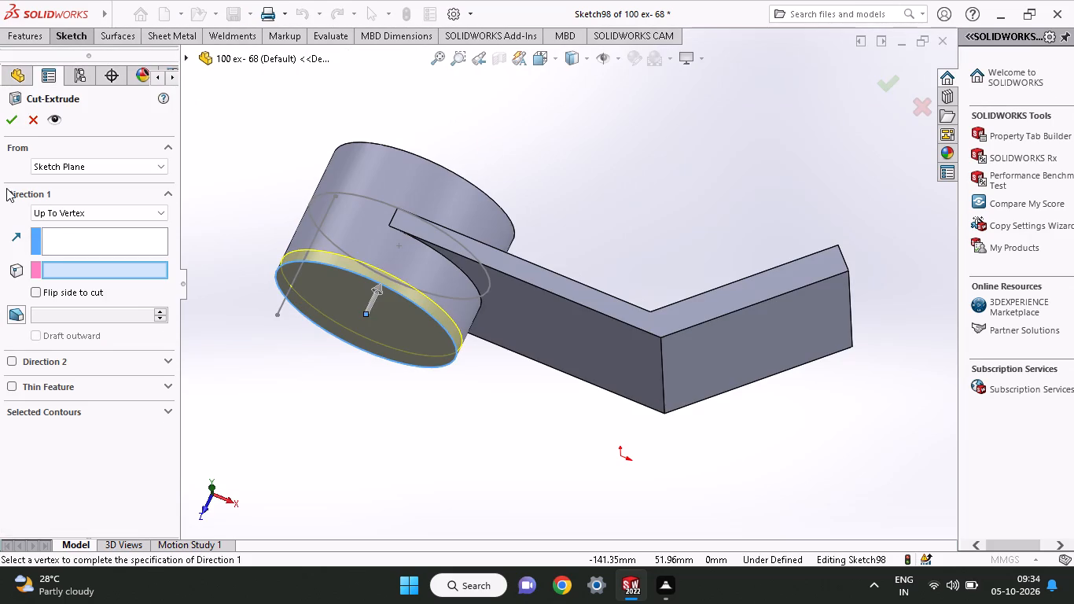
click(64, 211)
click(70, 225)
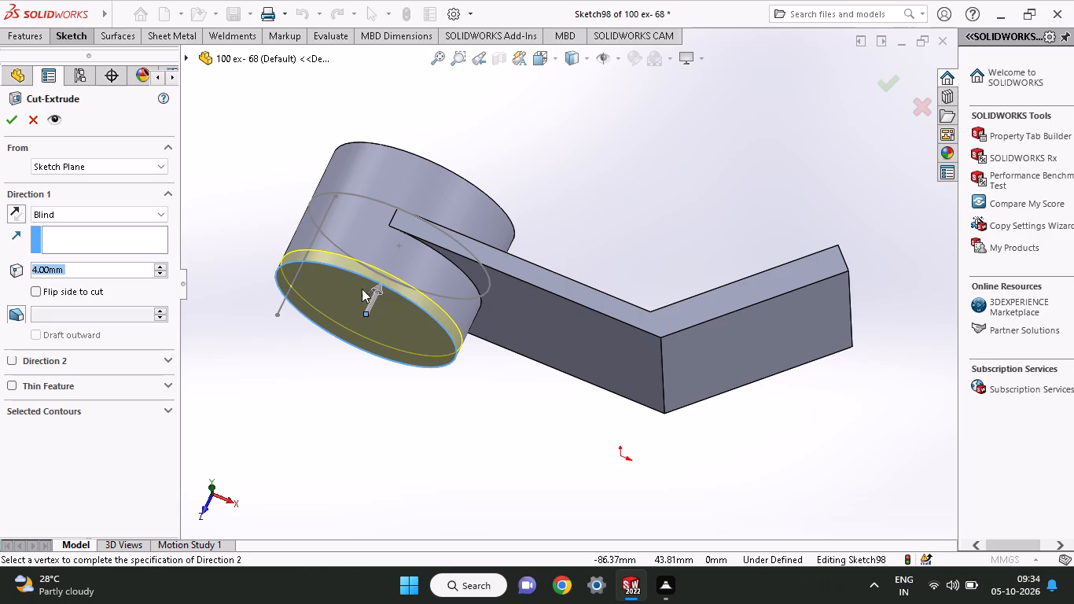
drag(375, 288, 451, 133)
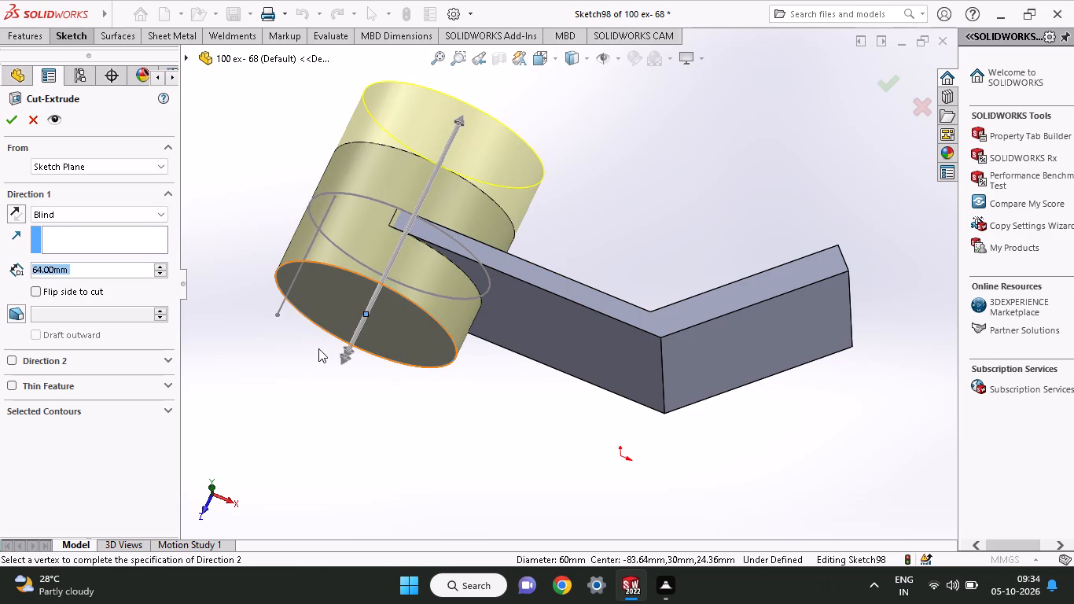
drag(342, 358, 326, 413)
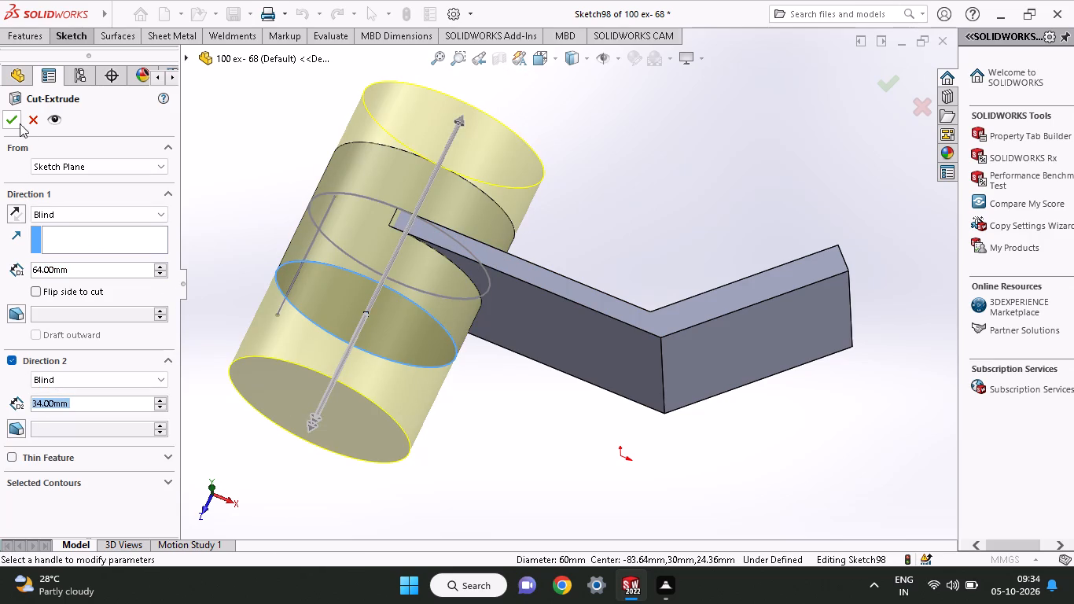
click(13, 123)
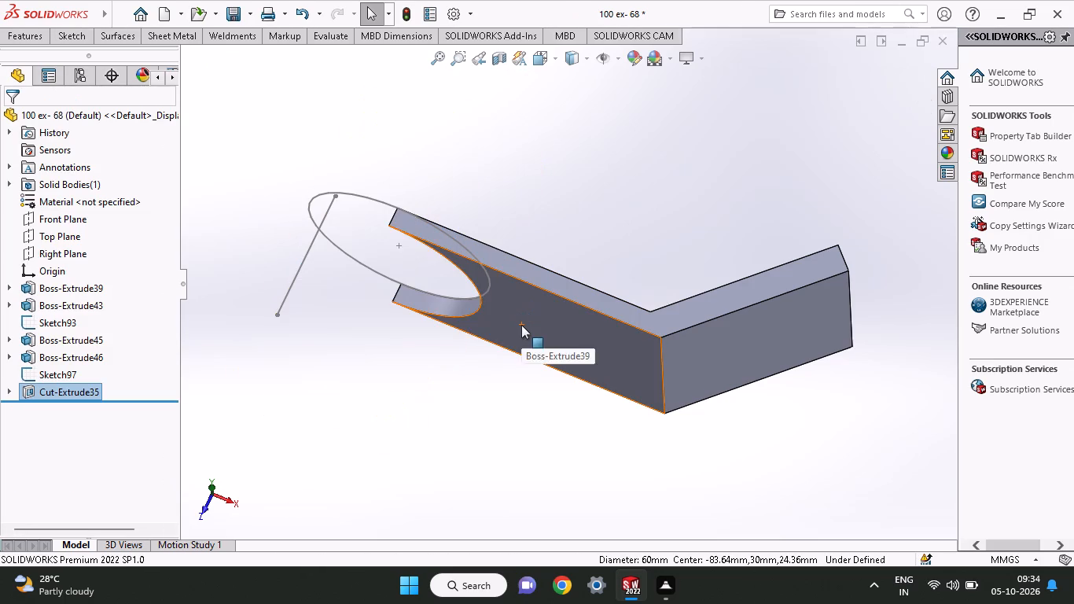
Delete the vertical line sketch and the 60 mm diameter circle sketch exposed by the cut.
click(309, 250)
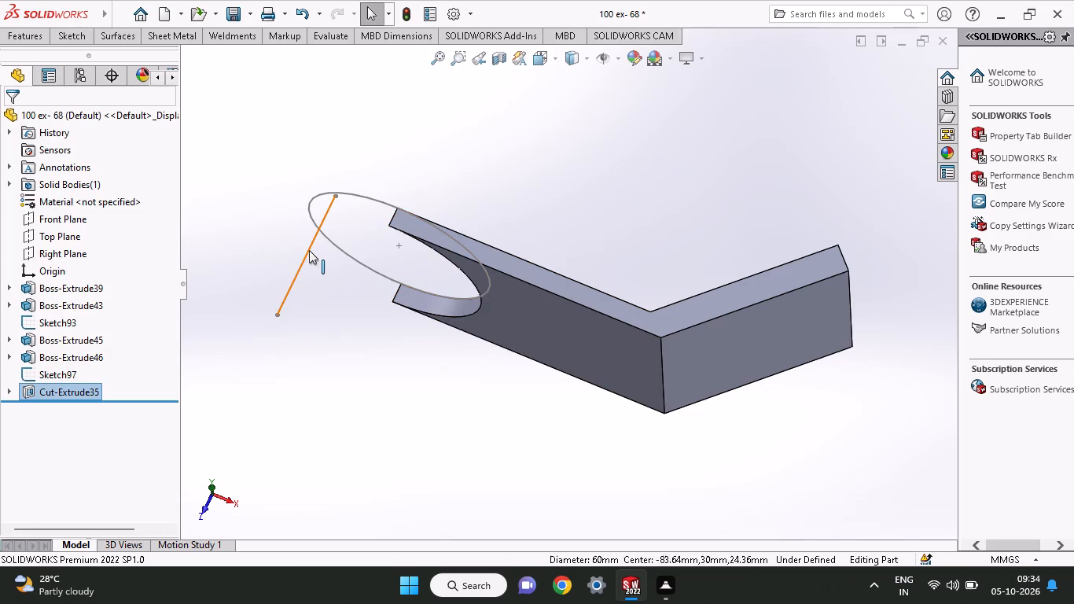
right_click(309, 250)
click(348, 428)
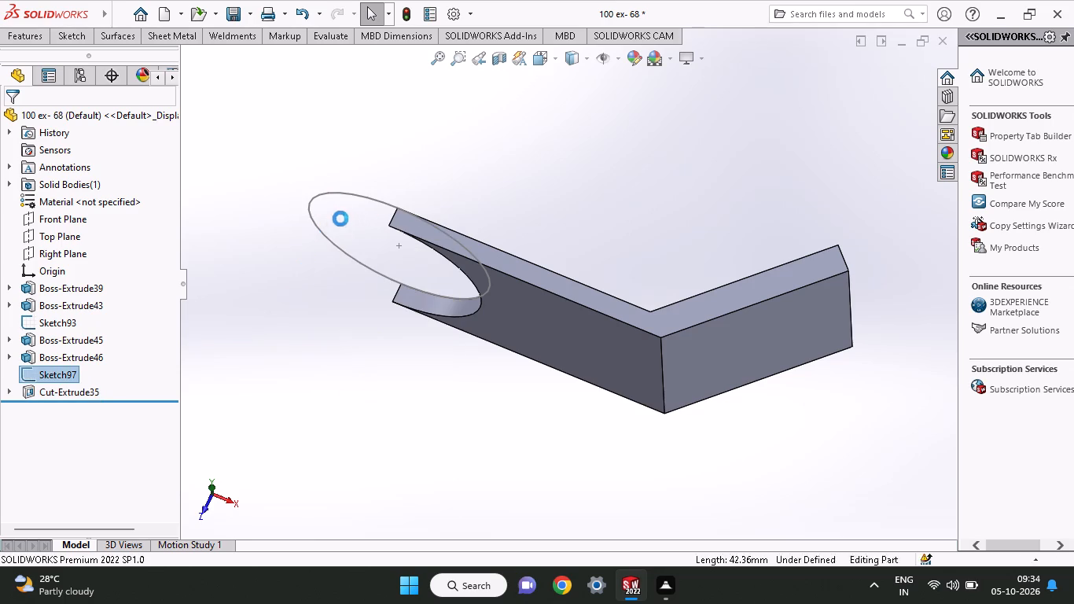
click(326, 238)
right_click(326, 237)
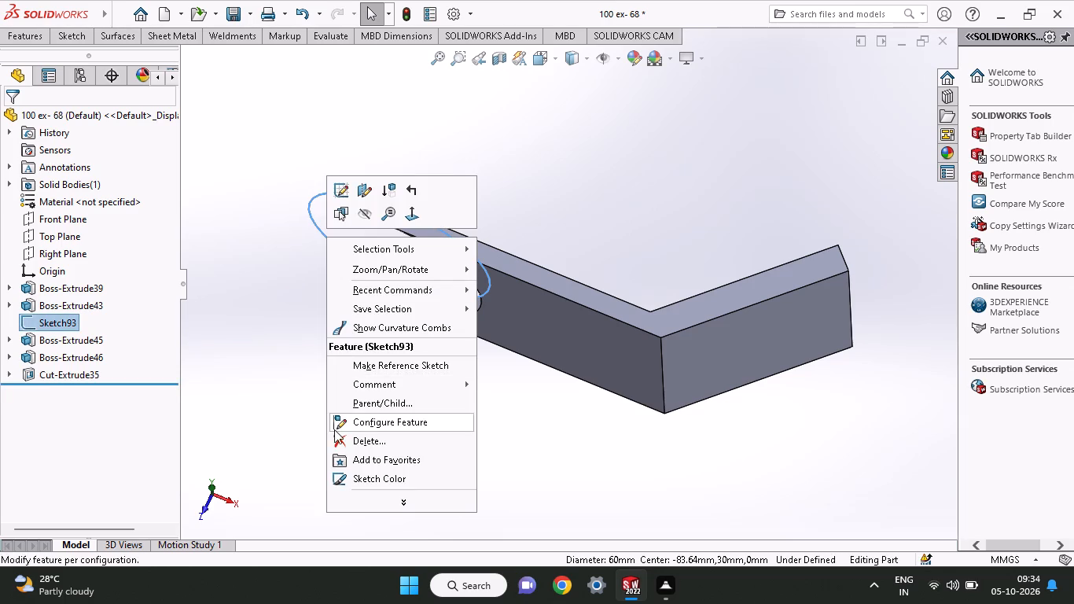
click(332, 436)
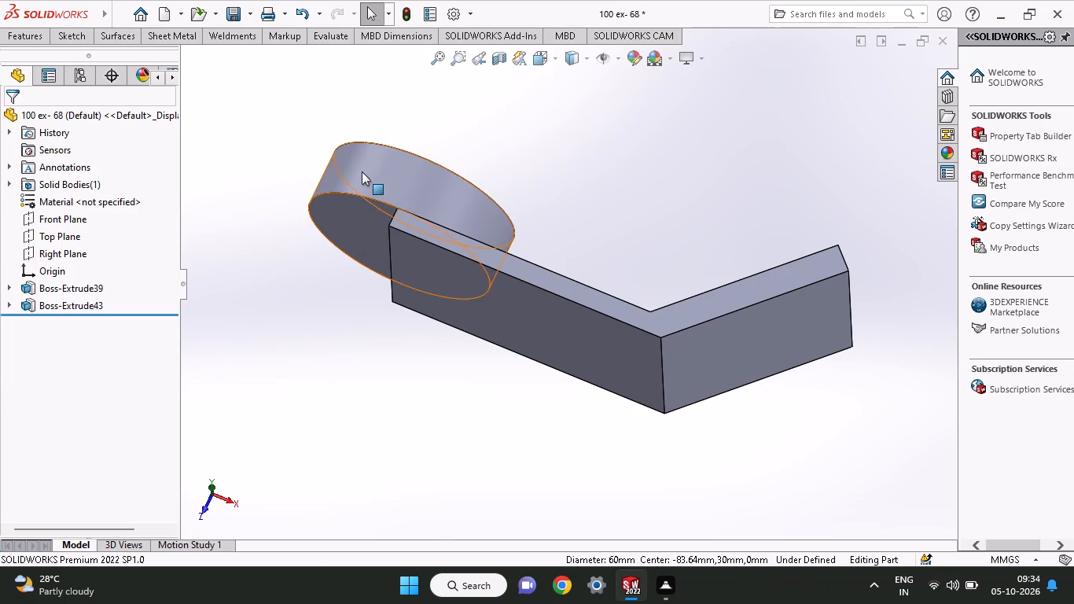
Delete the remaining cylindrical boss extrusion at the plate's end and its circle sketch.
click(362, 171)
right_click(362, 171)
click(369, 370)
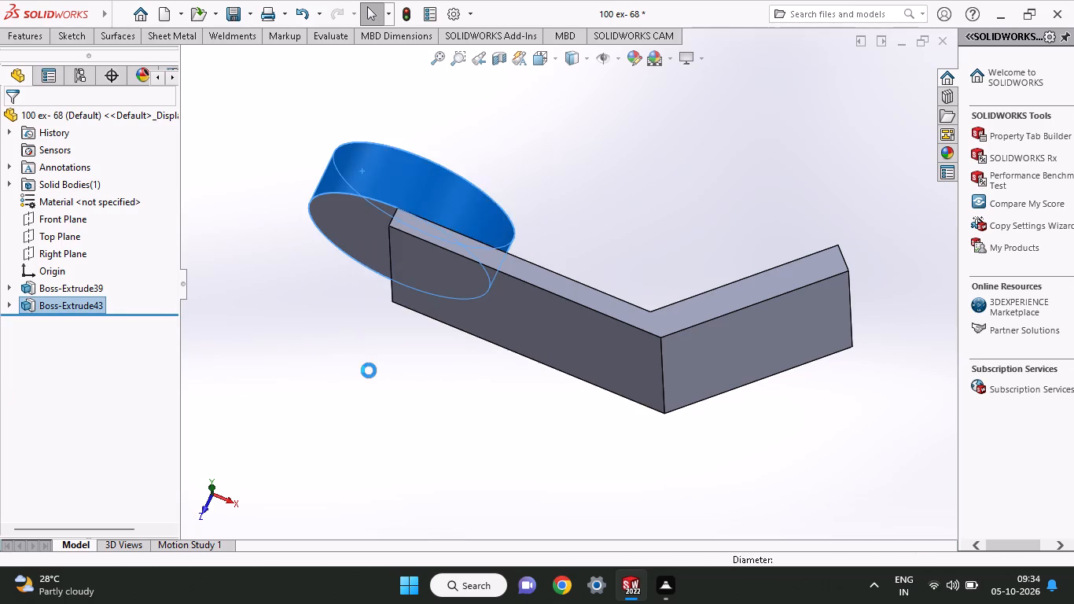
click(334, 191)
right_click(334, 191)
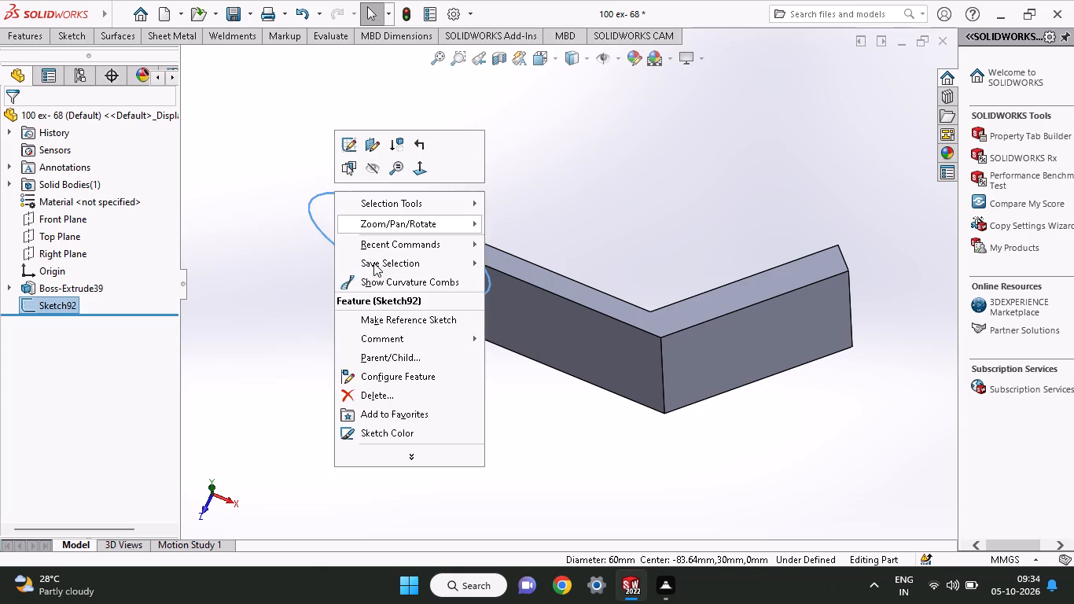
click(365, 403)
Examine the bare bent plate from several angles, including its flat end and bent-profile side face.
middle_drag(370, 333, 373, 415)
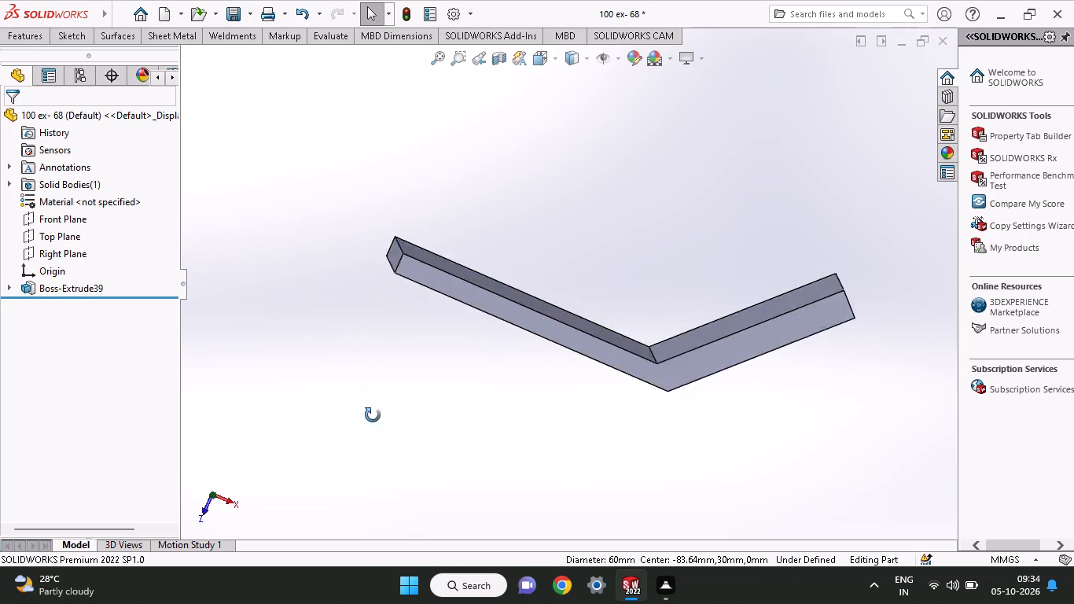
middle_drag(373, 415, 432, 402)
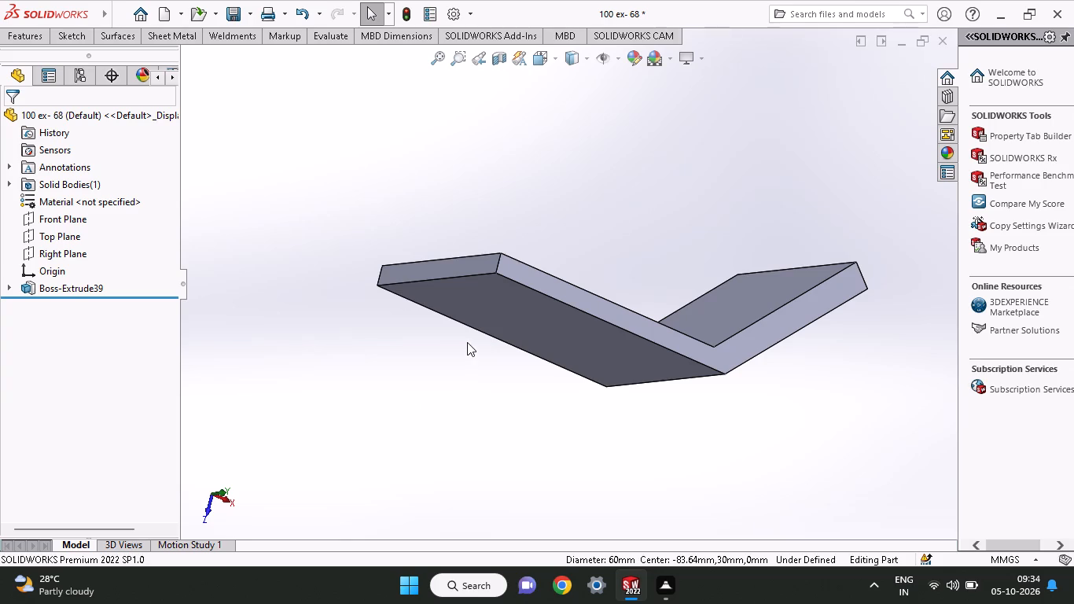
middle_drag(467, 342, 395, 427)
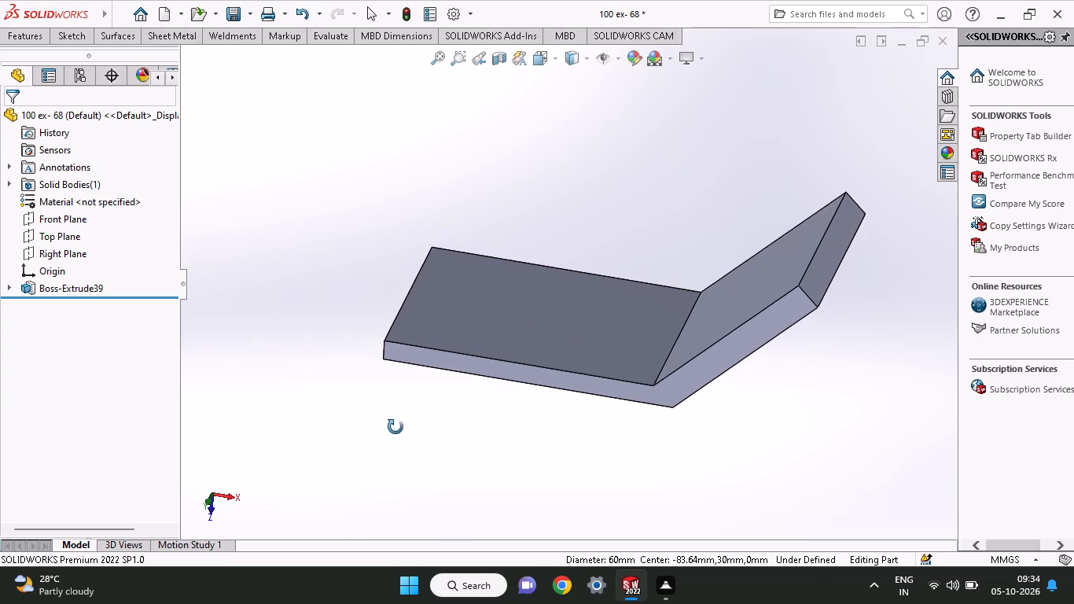
middle_drag(395, 427, 438, 383)
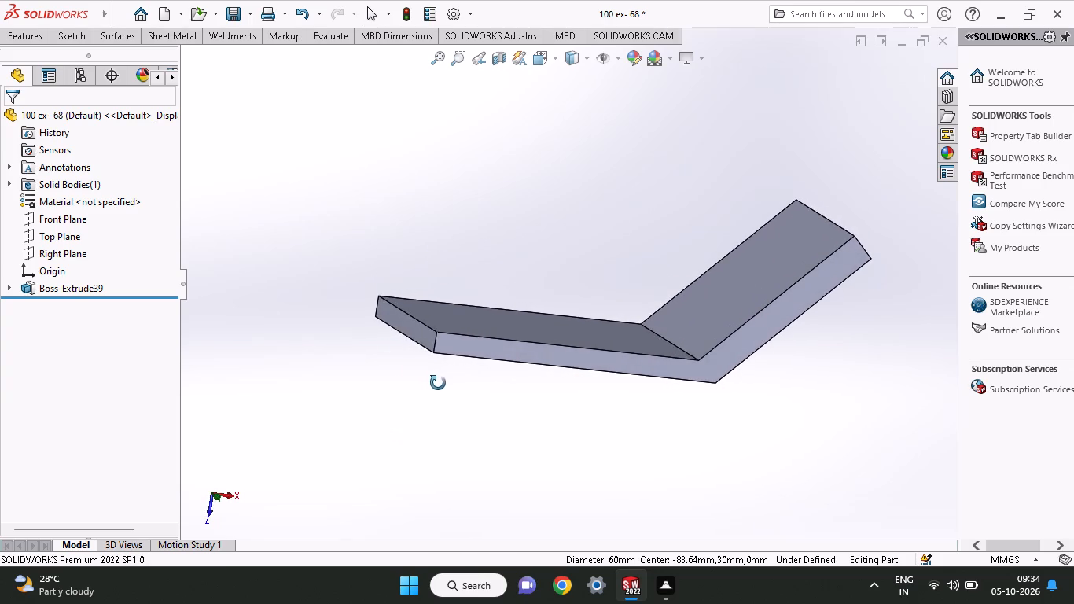
middle_drag(438, 383, 462, 296)
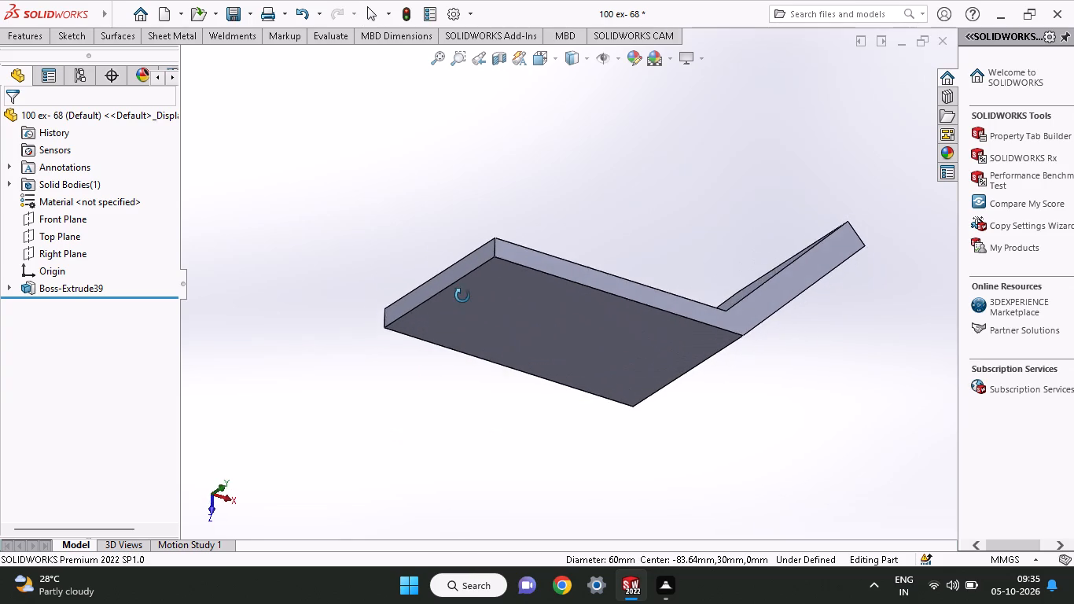
middle_drag(462, 296, 409, 367)
middle_drag(424, 368, 441, 224)
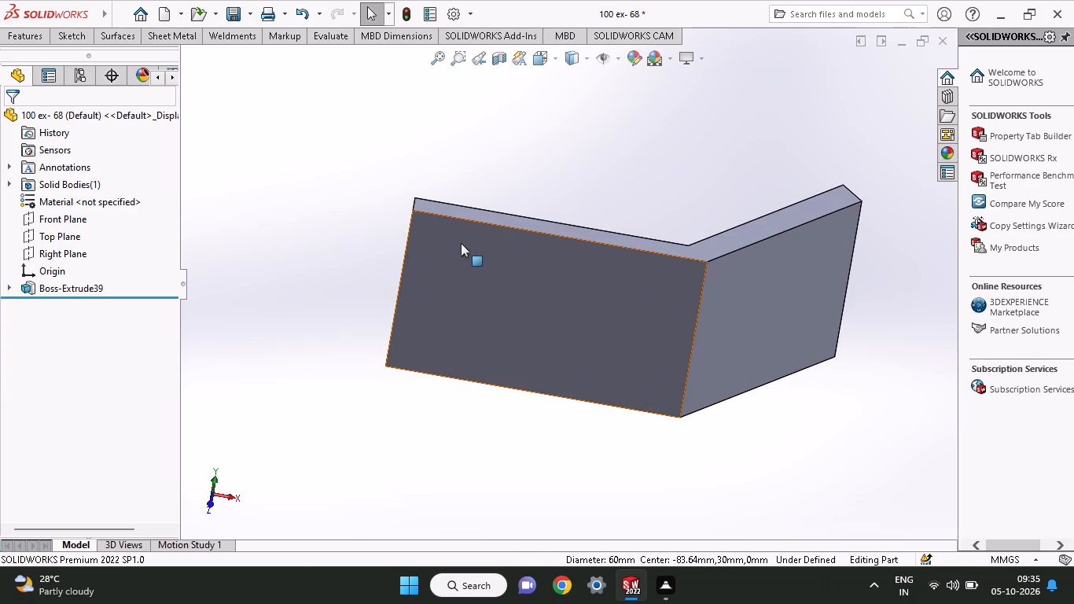
middle_drag(444, 253, 450, 303)
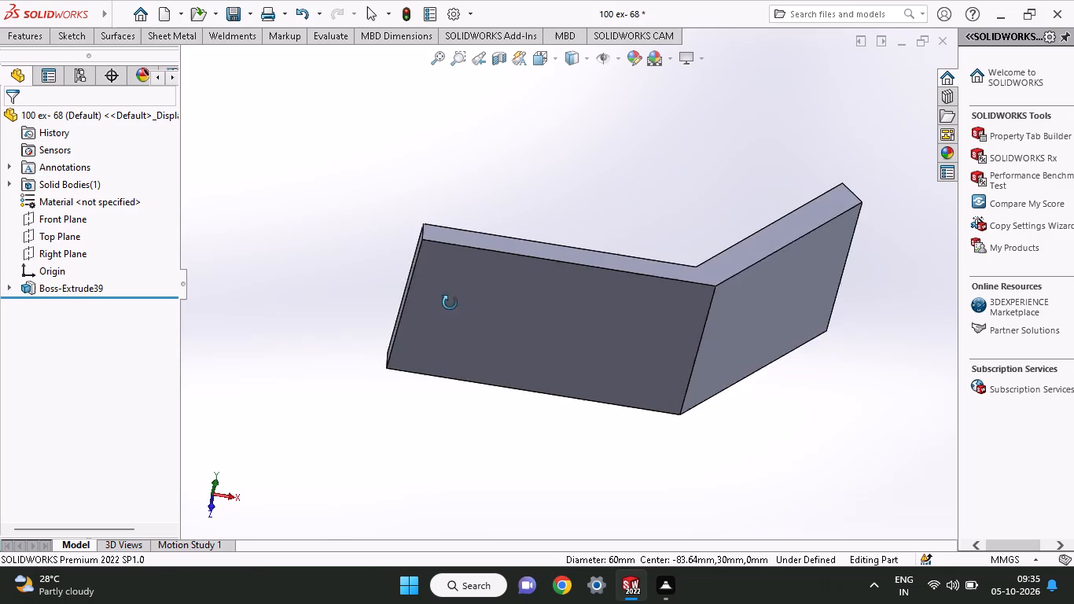
middle_drag(450, 303, 446, 379)
On the plate's bent-profile side face, sketch a vertical line up from the flat end's midpoint and another back down past the plate.
click(449, 333)
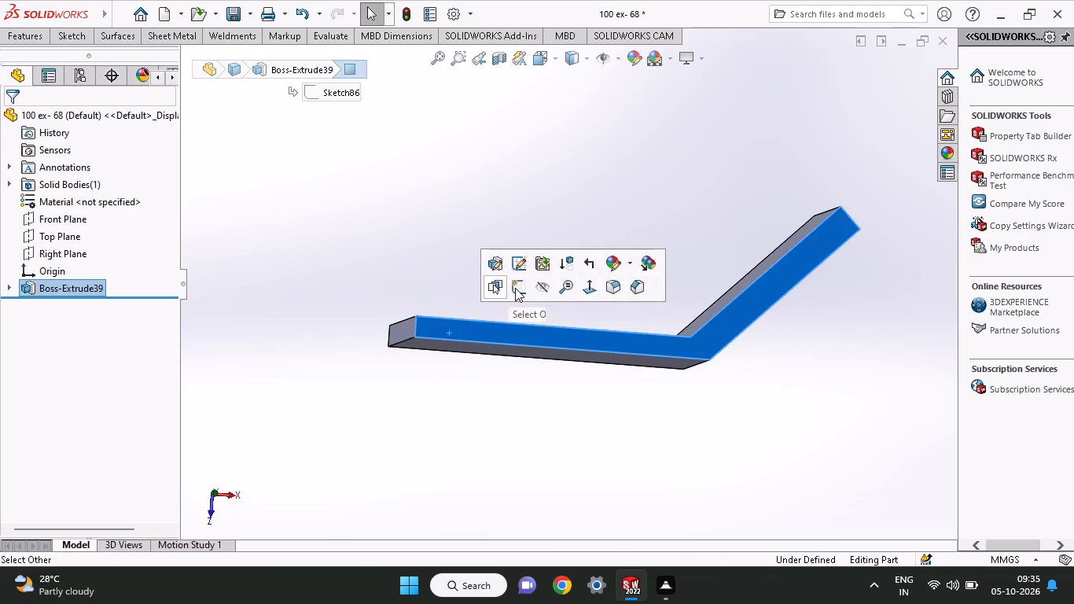
click(515, 288)
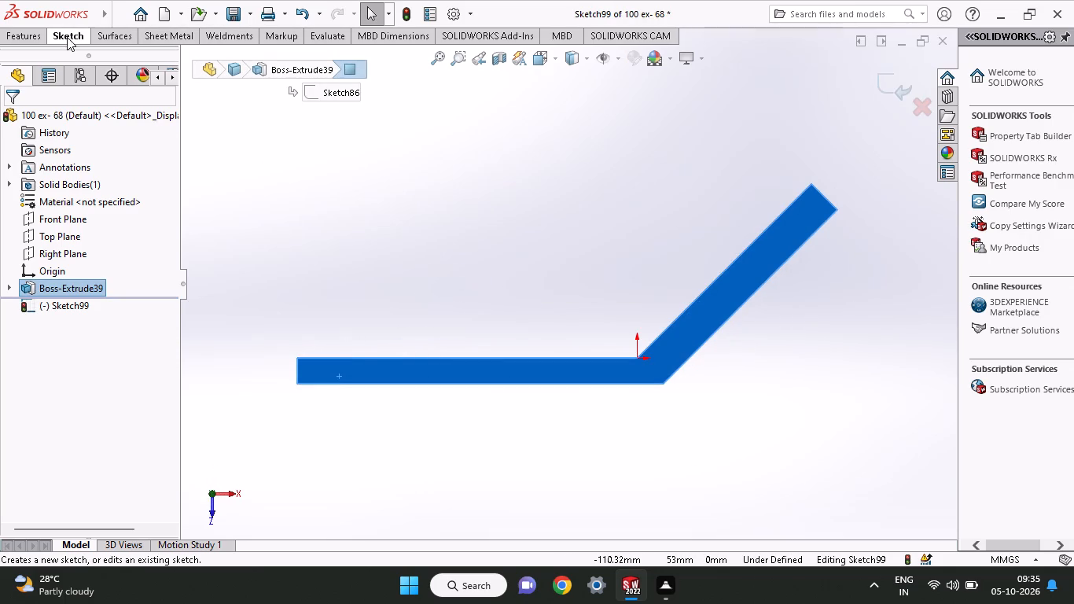
click(67, 37)
click(99, 61)
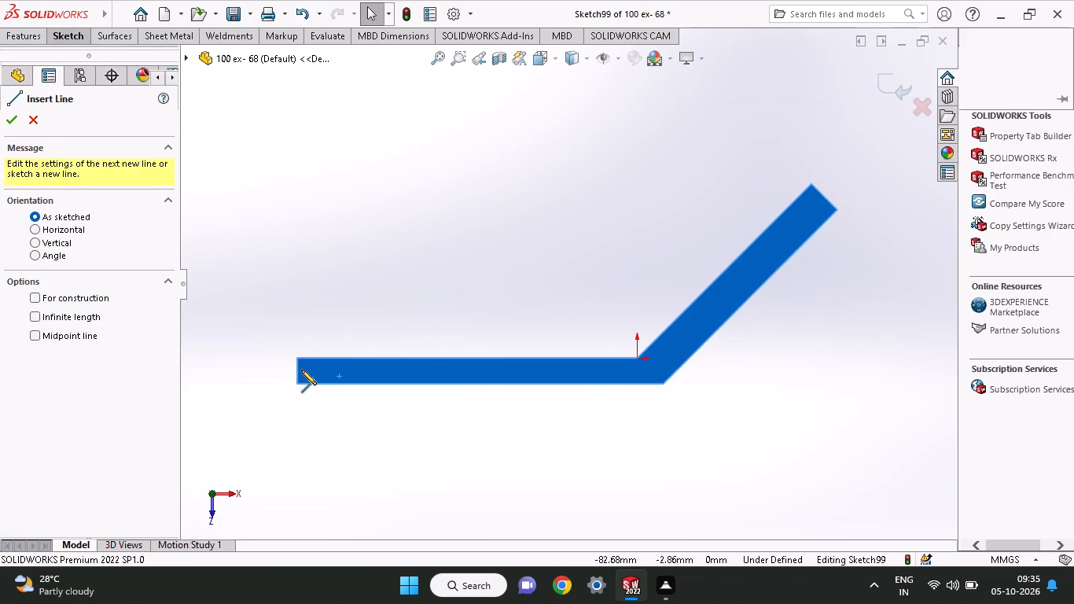
click(300, 370)
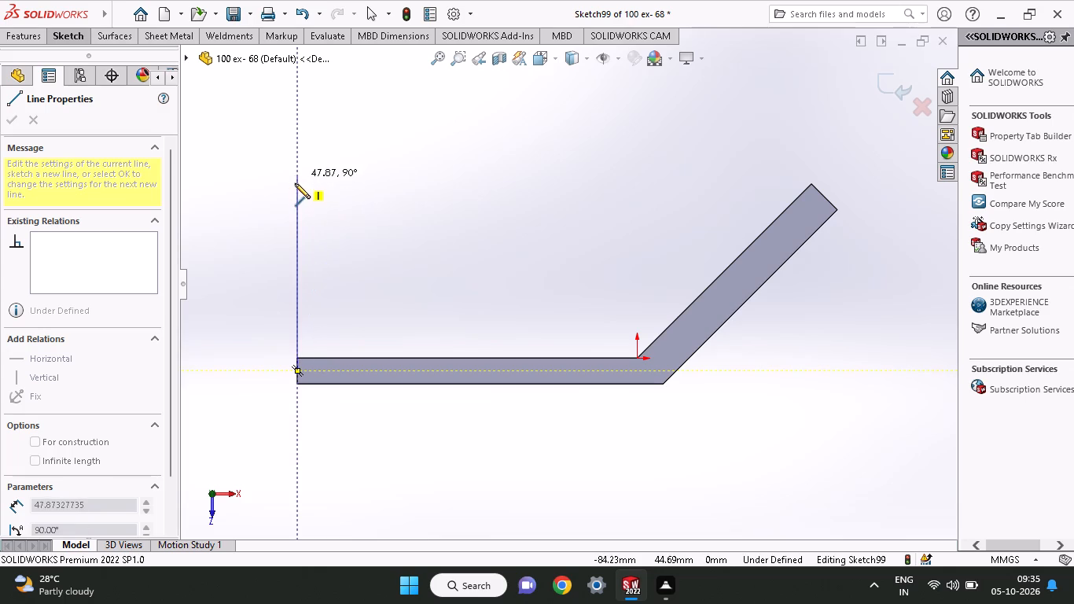
click(297, 234)
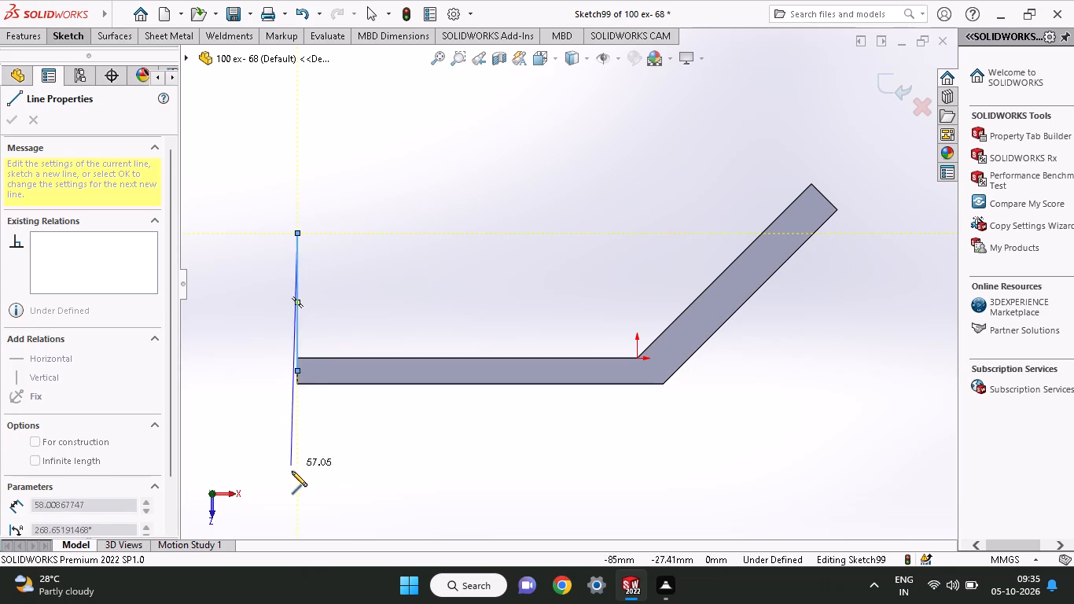
click(296, 482)
right_click(383, 273)
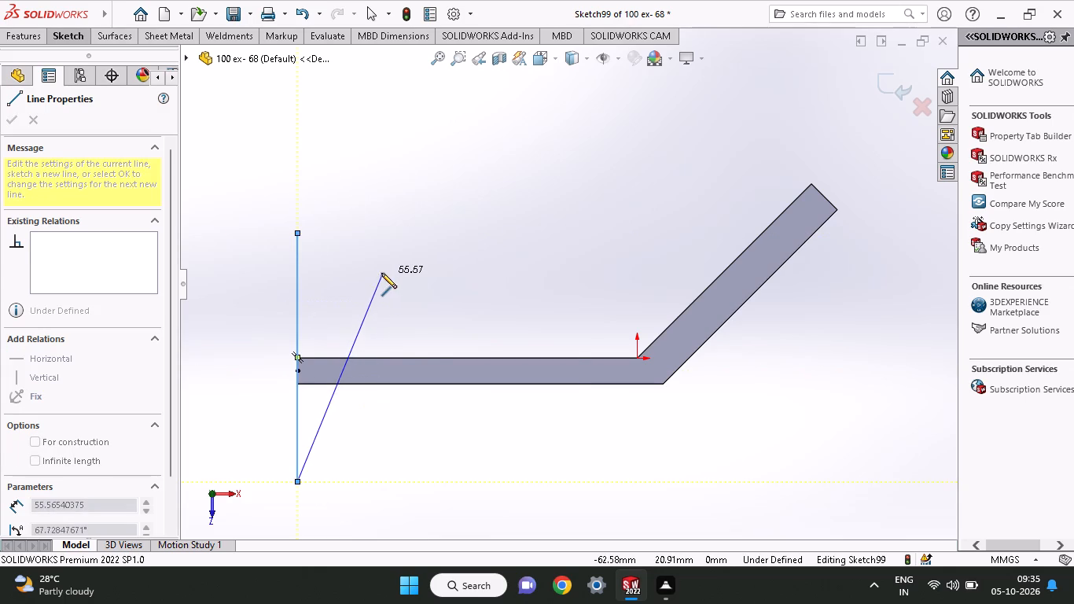
click(388, 289)
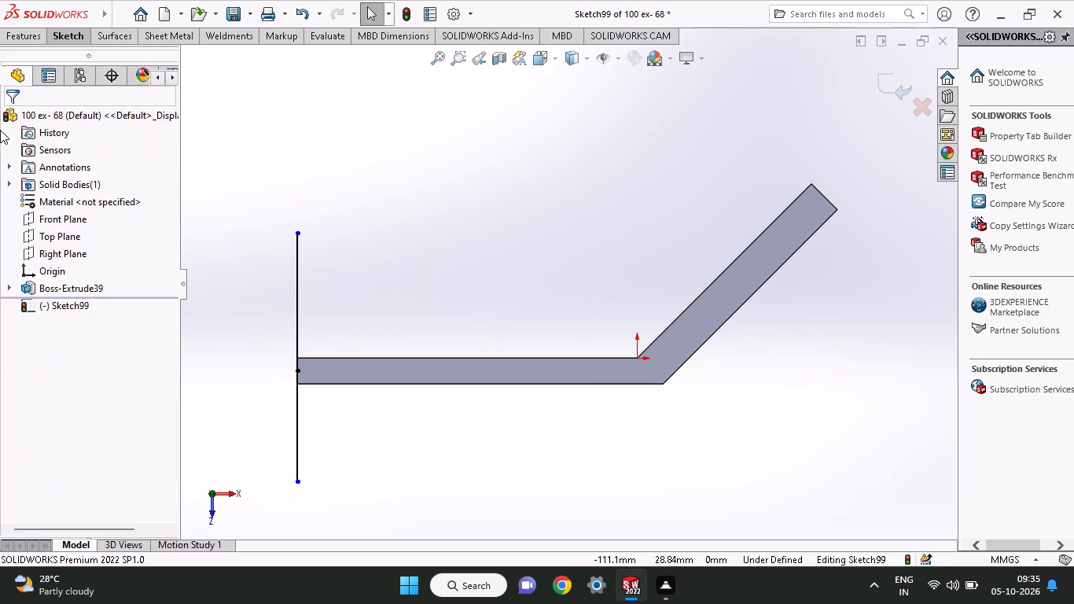
Dimension the upper vertical line from the plate end's midpoint to its top endpoint as 45/2 (22.5 mm).
click(75, 34)
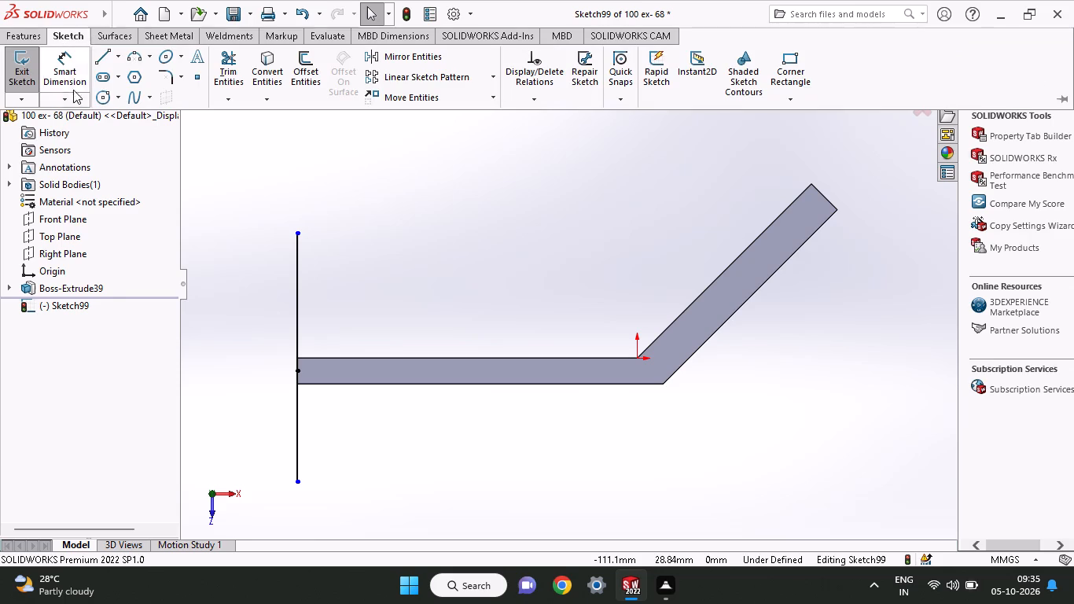
click(58, 78)
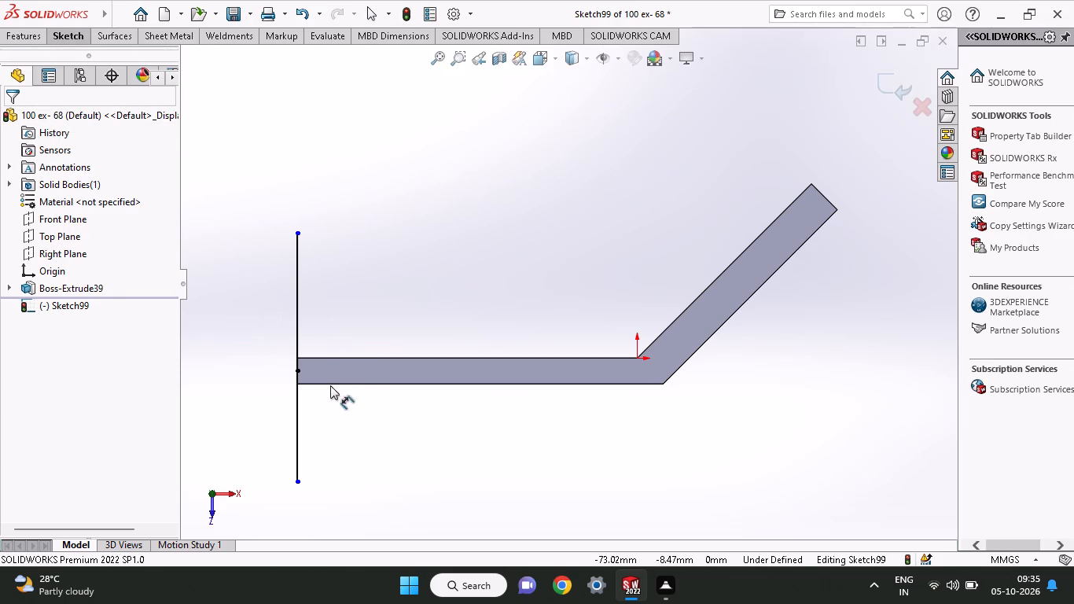
click(297, 369)
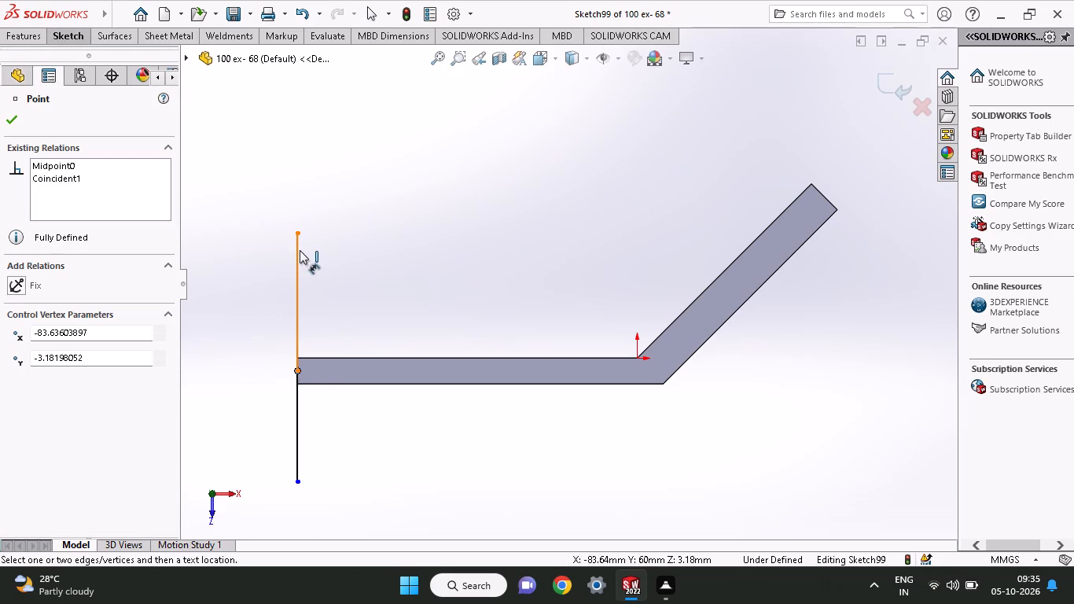
click(296, 236)
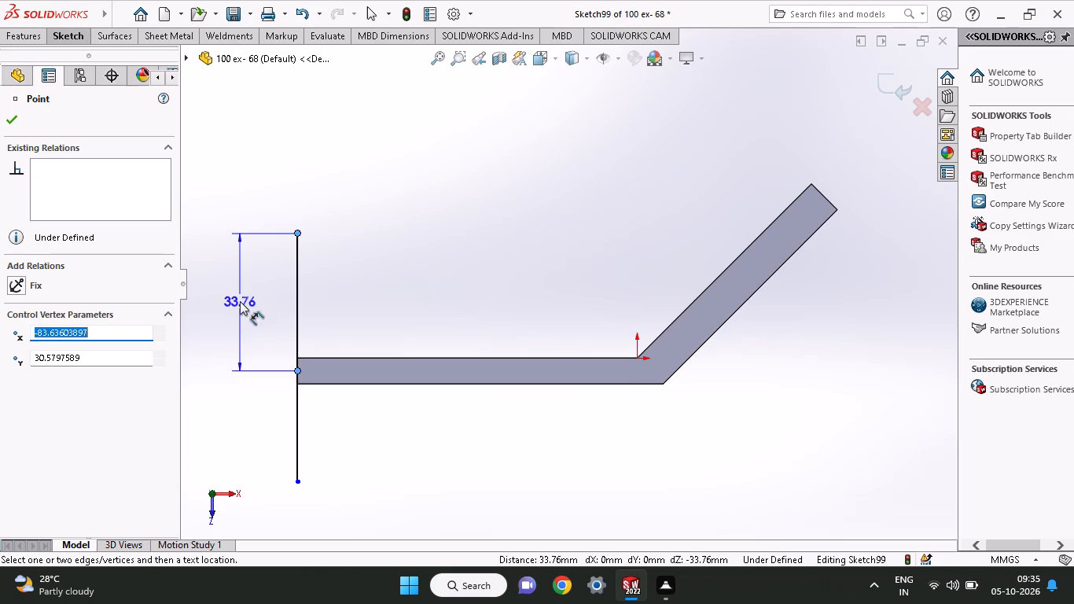
click(240, 301)
text(45/)
key(2)
key(Return)
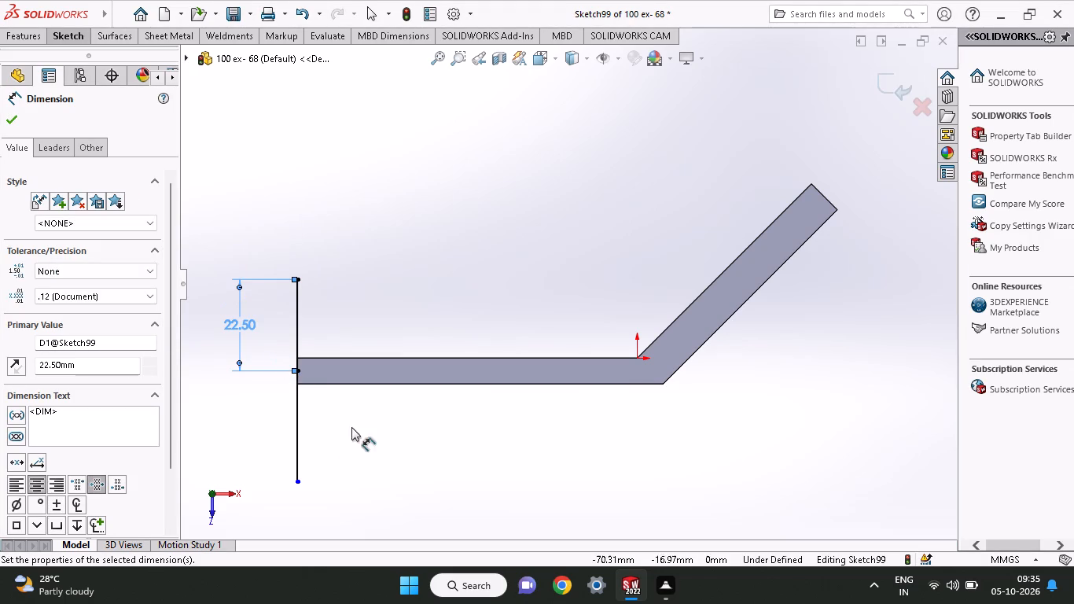
Dimension the overall distance between the top and bottom endpoints of the vertical lines as 45 mm.
click(296, 481)
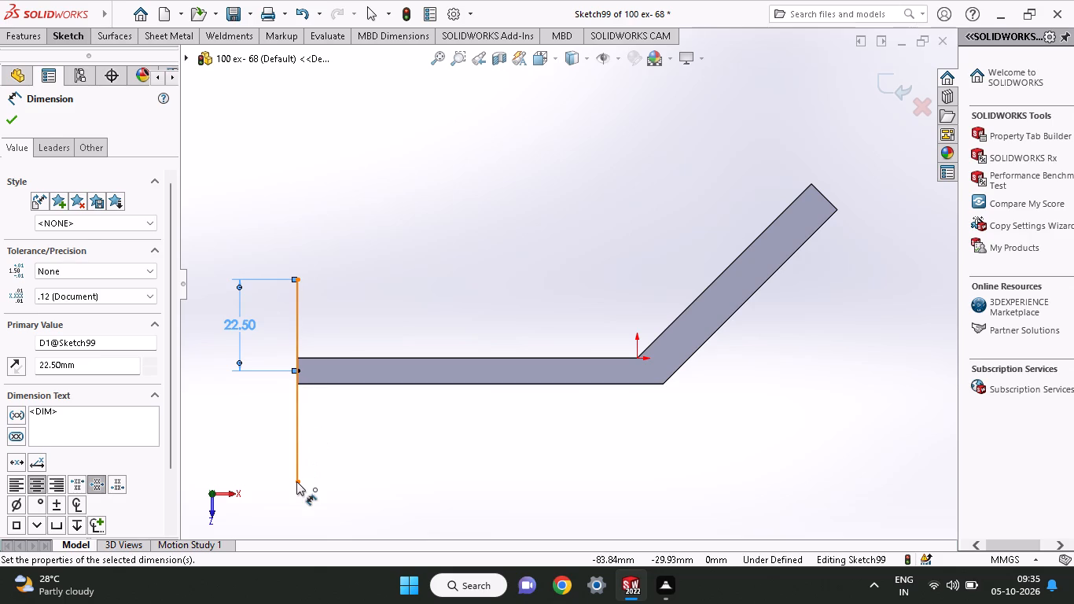
click(293, 278)
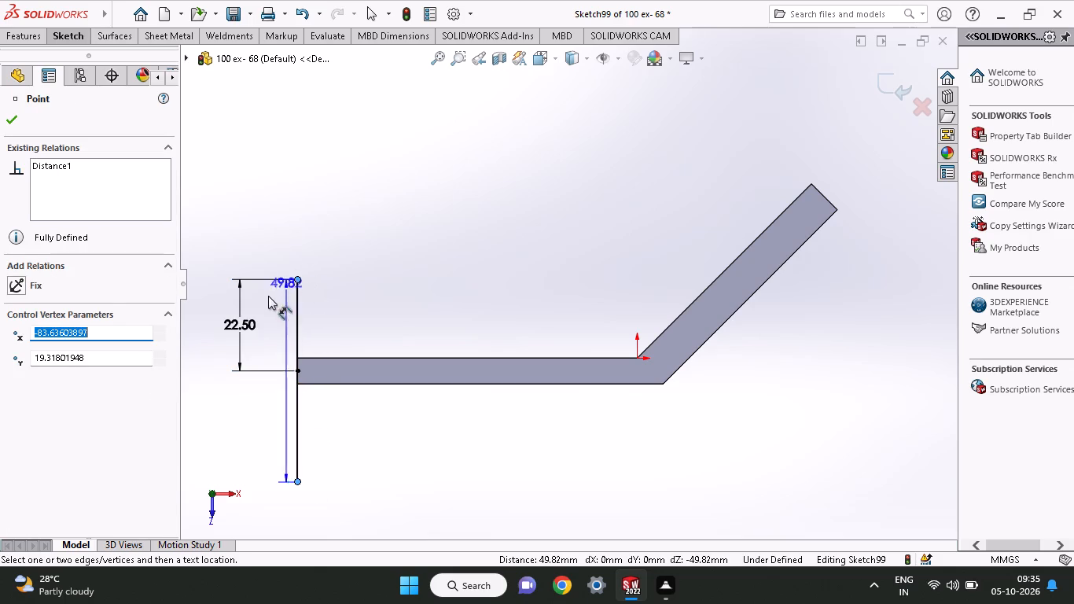
click(209, 369)
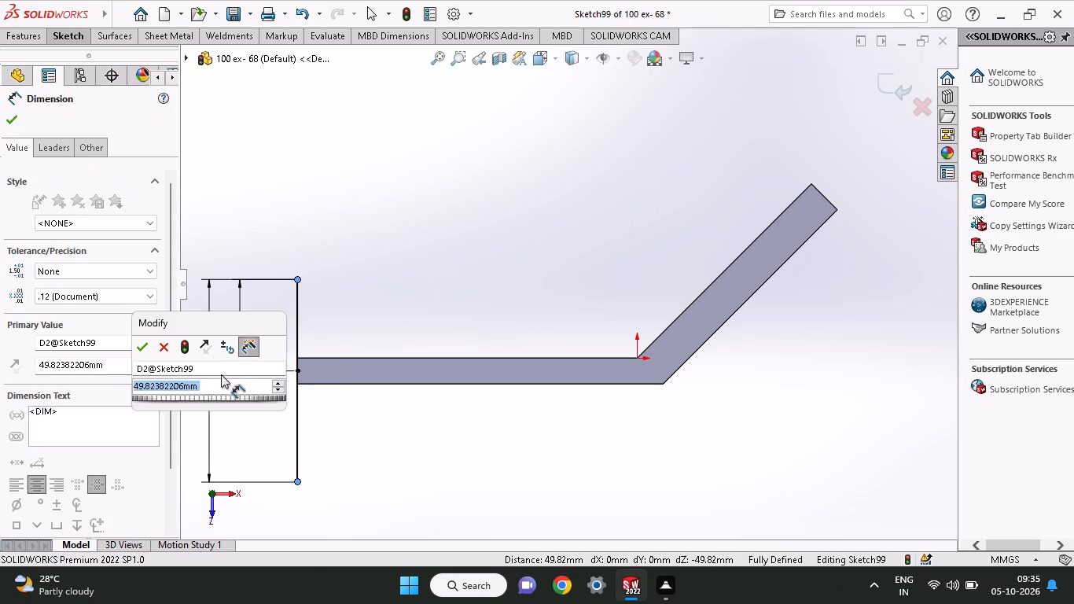
text(45)
key(Return)
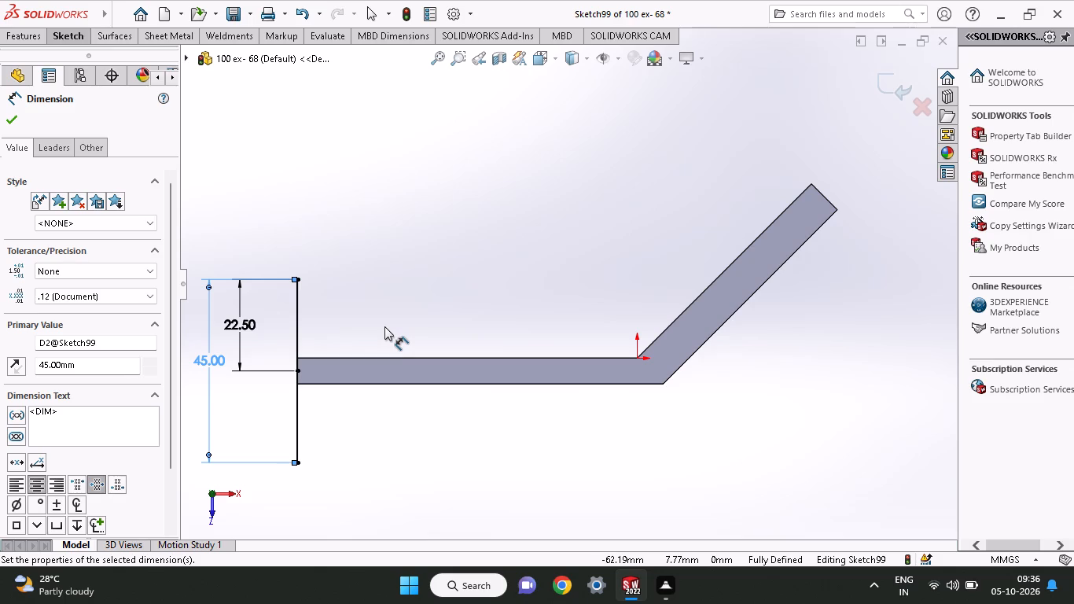
Leave dimensioning and close the vertical line sketch.
middle_drag(389, 234, 390, 343)
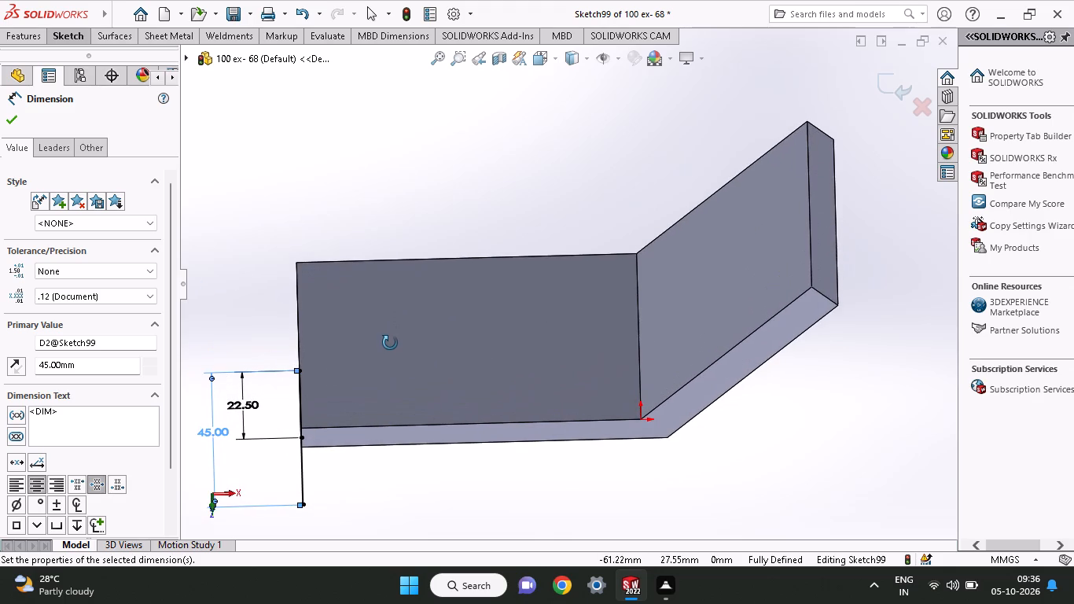
middle_drag(390, 343, 419, 342)
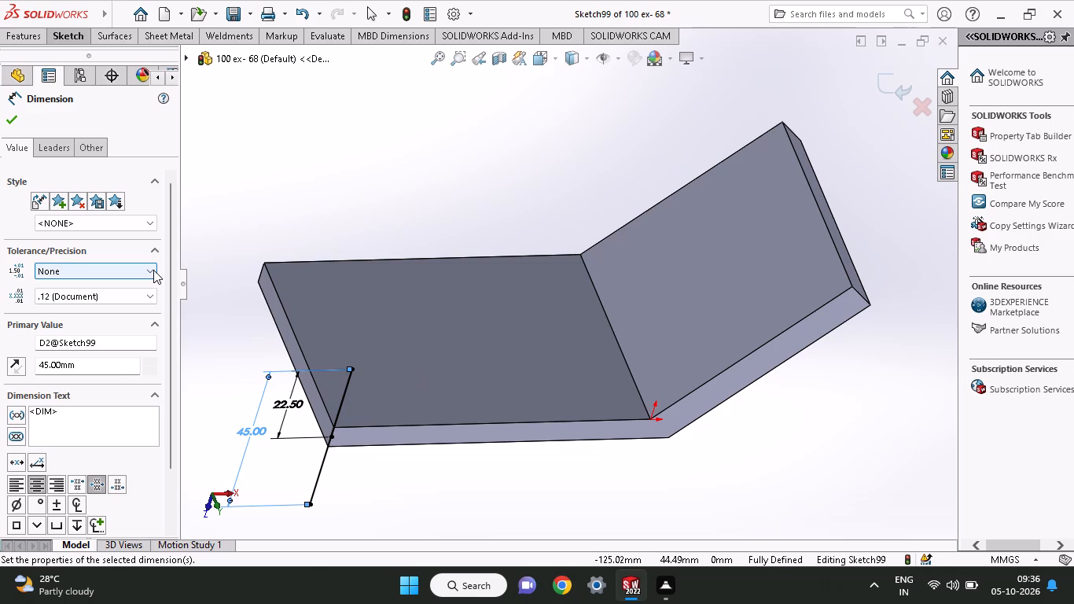
click(322, 304)
right_click(249, 214)
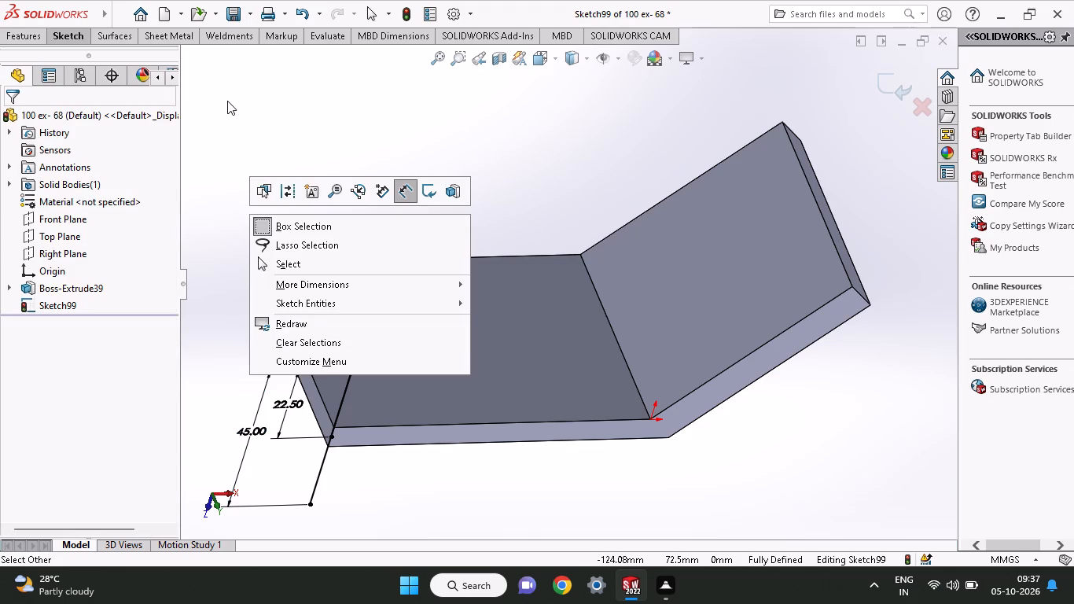
key(Escape)
key(Escape)
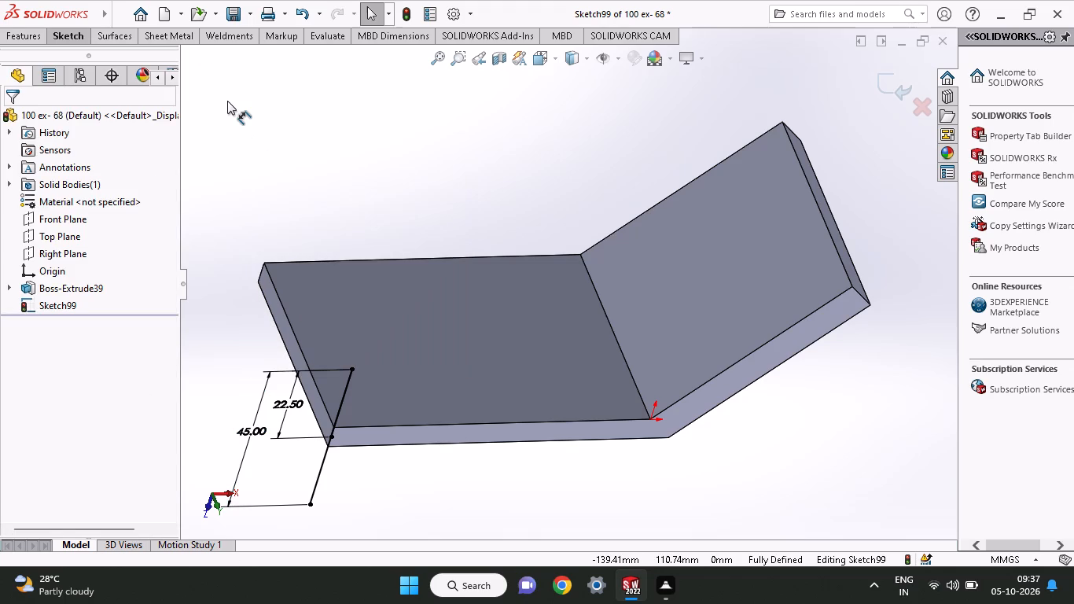
key(Escape)
key(Escape)
key(Escape)
key(Escape)
right_click(189, 108)
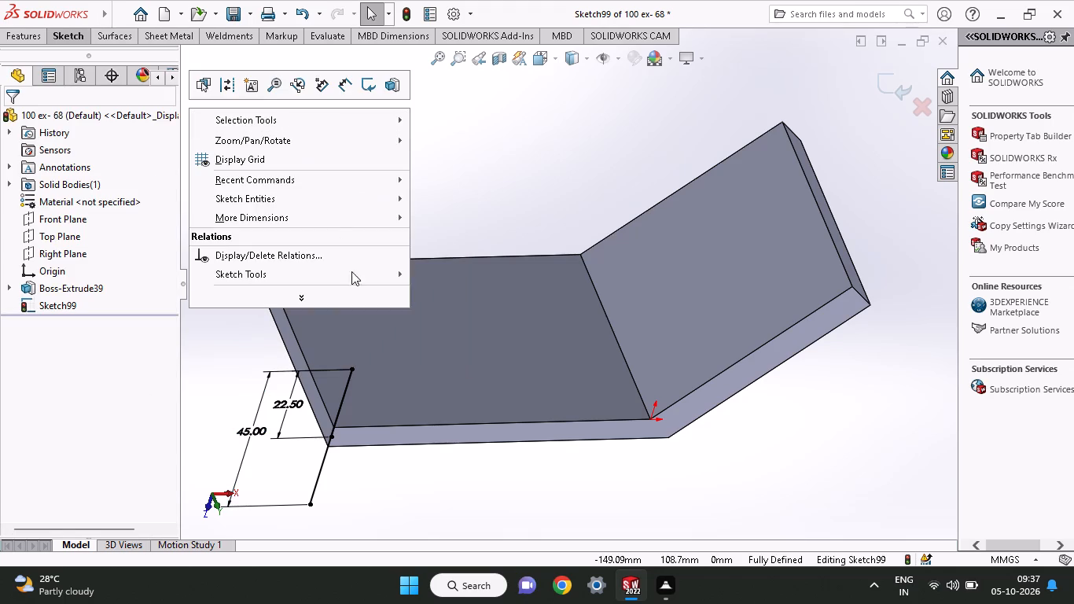
click(497, 175)
click(329, 314)
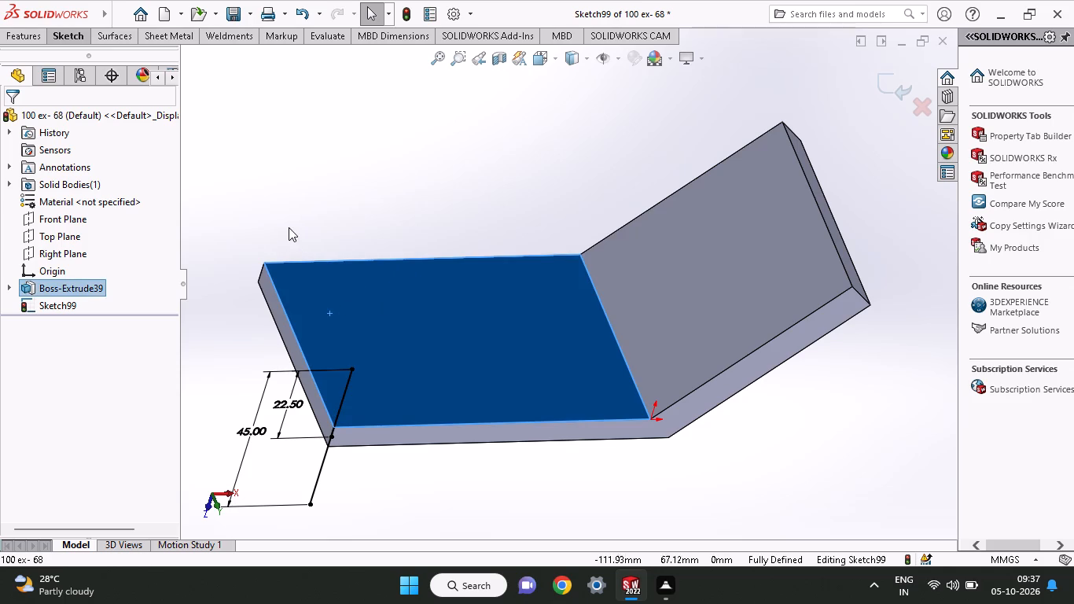
right_click(315, 178)
click(493, 145)
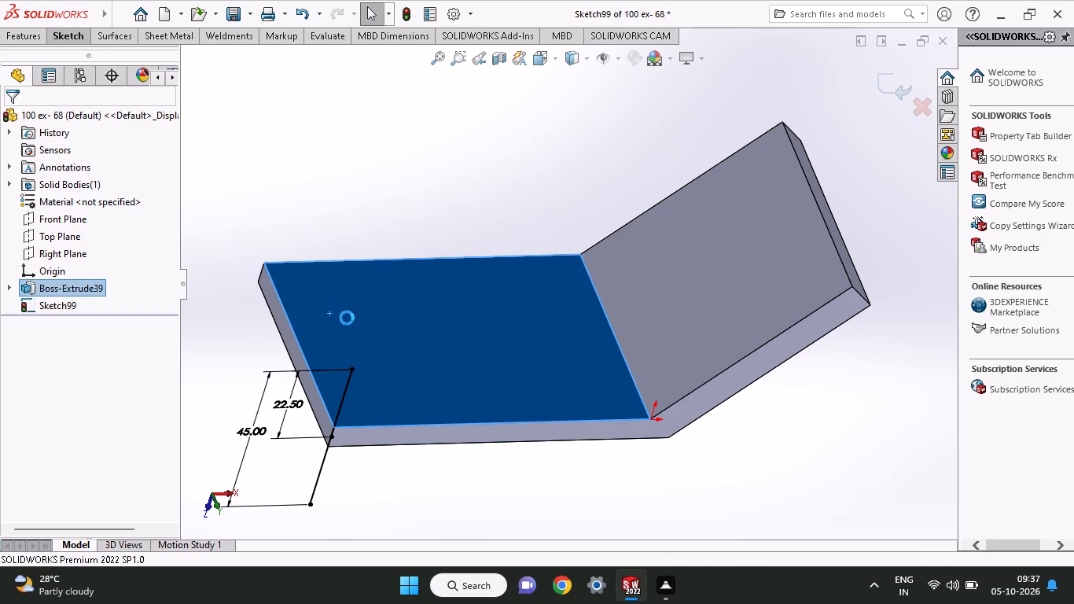
On the upper face of the plate's flat leg, sketch a 30 mm radius circle centred on the end edge's midpoint, reaching the edge's corner.
click(325, 310)
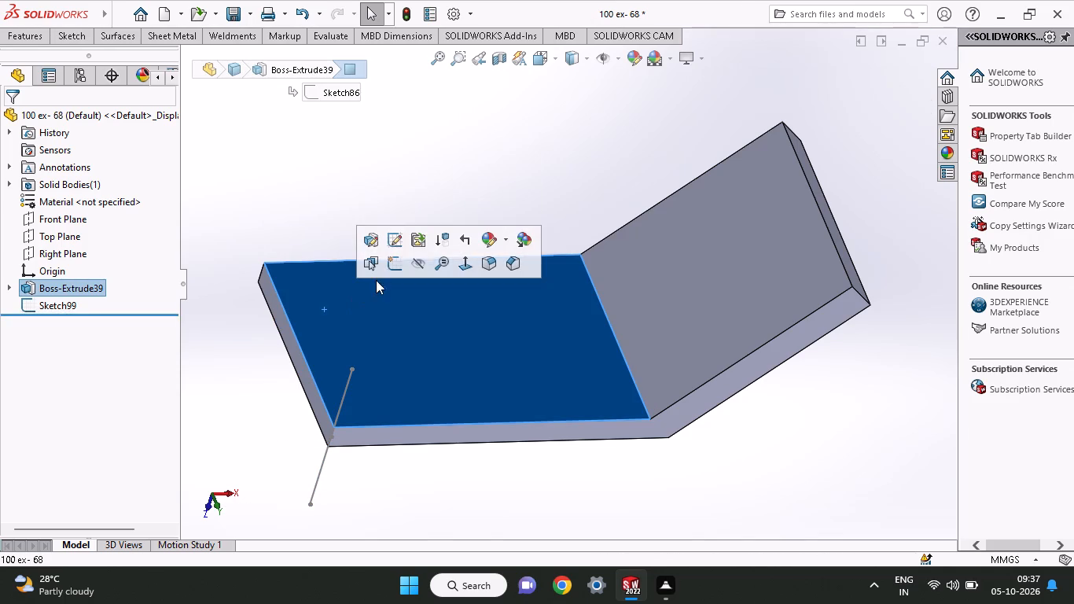
click(391, 260)
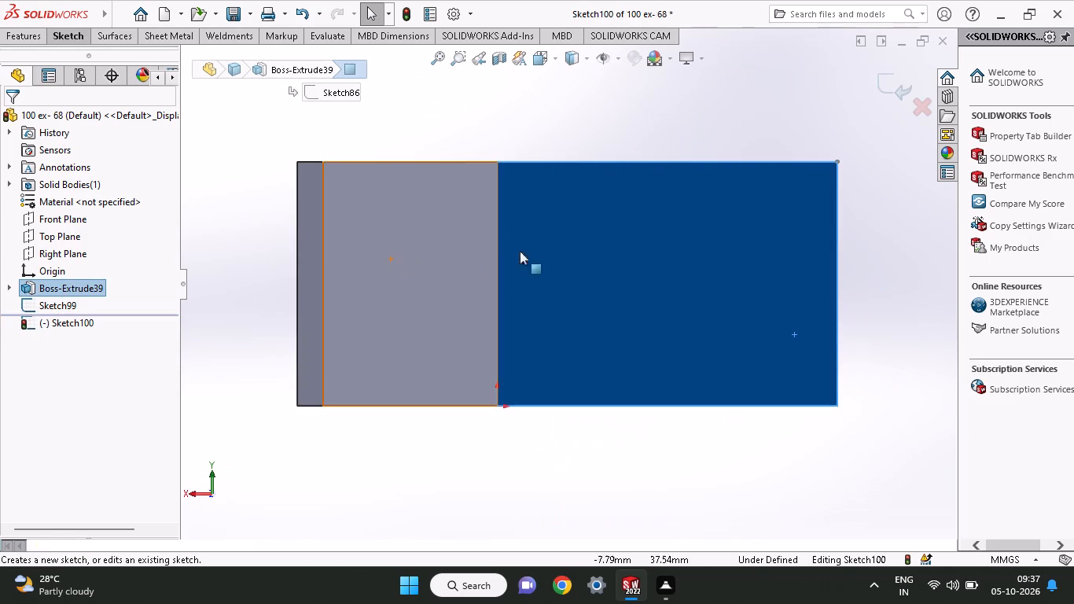
click(78, 35)
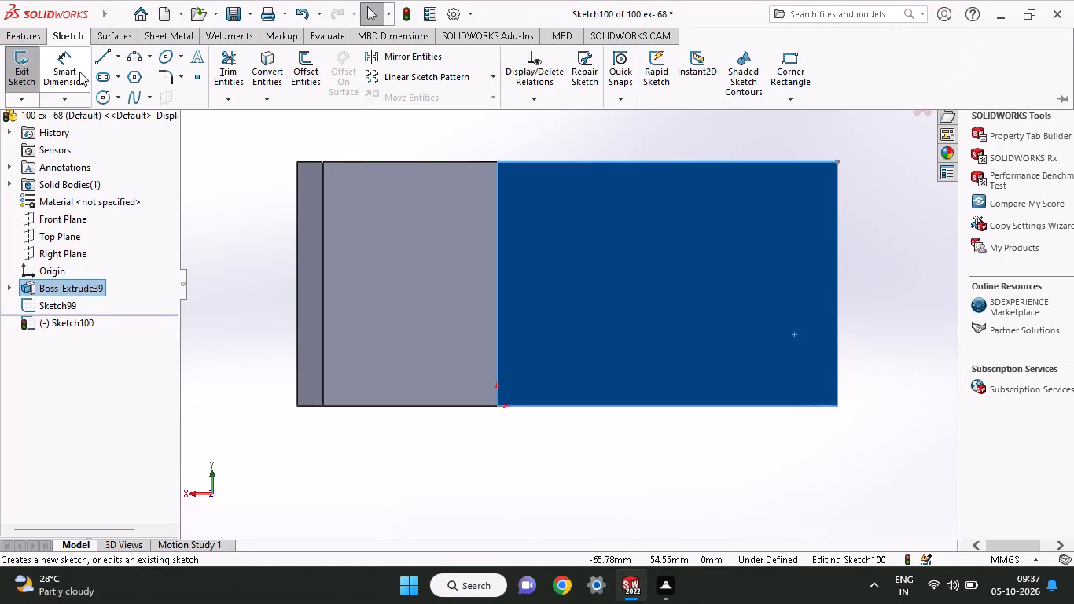
click(105, 101)
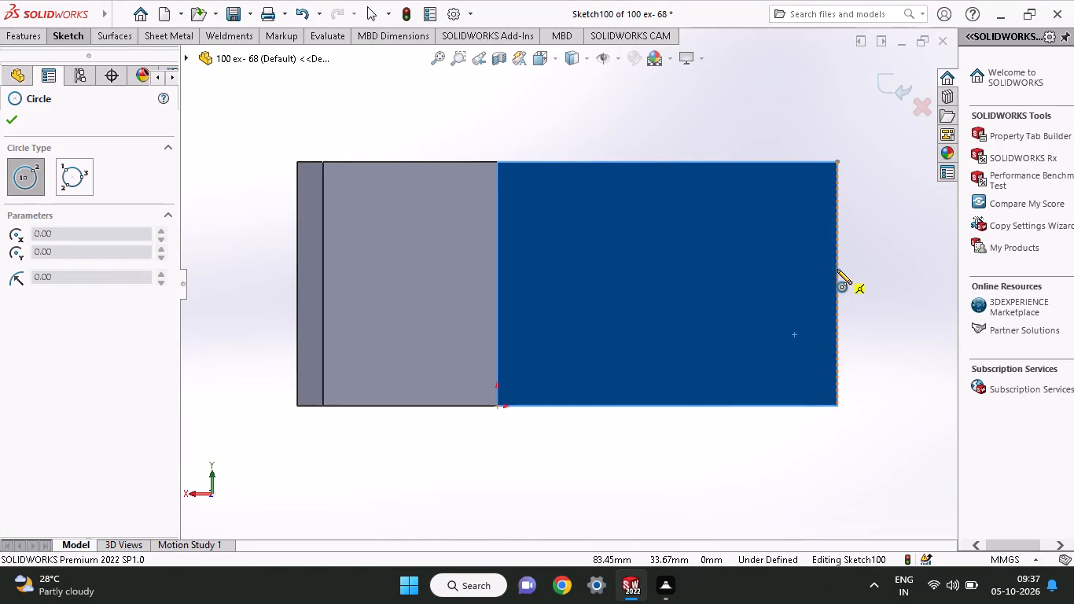
click(835, 285)
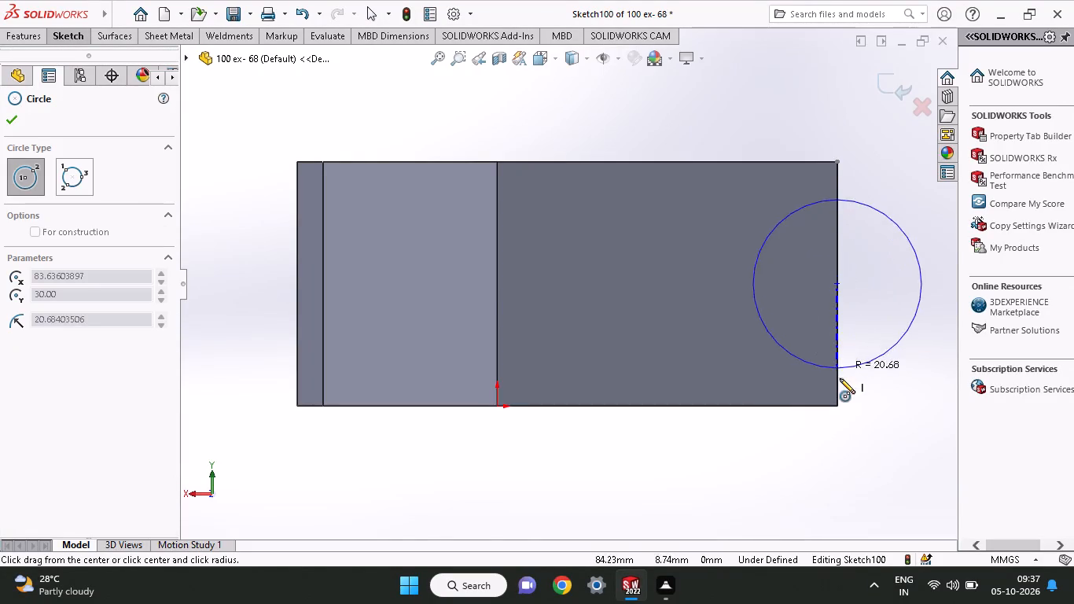
click(833, 407)
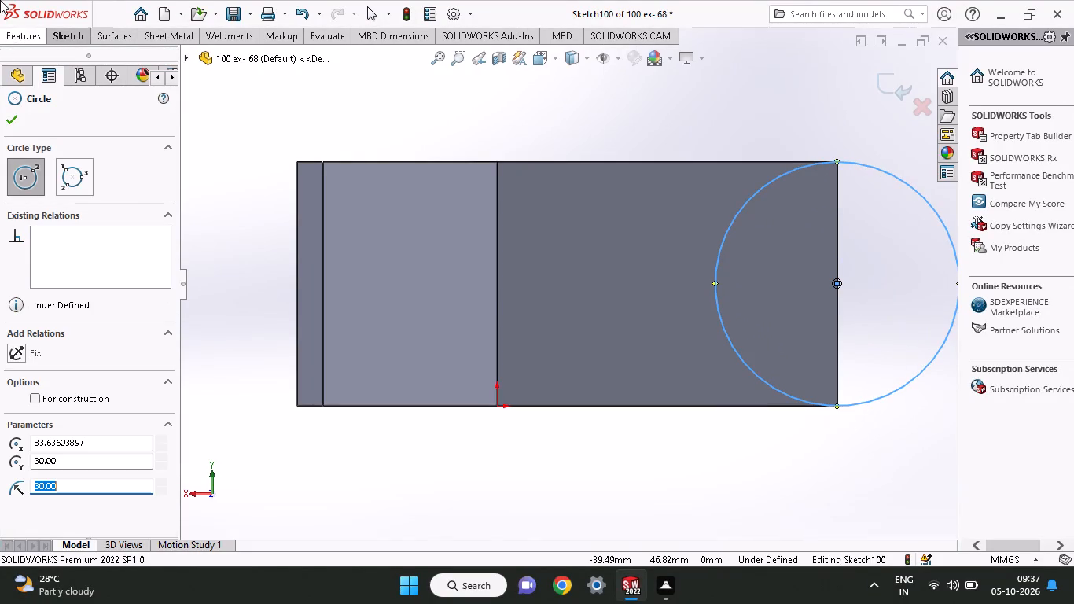
Extrude the circle in both directions as a merged boss, up to the vertical line's top endpoint one way and its bottom endpoint the other.
click(17, 31)
click(35, 64)
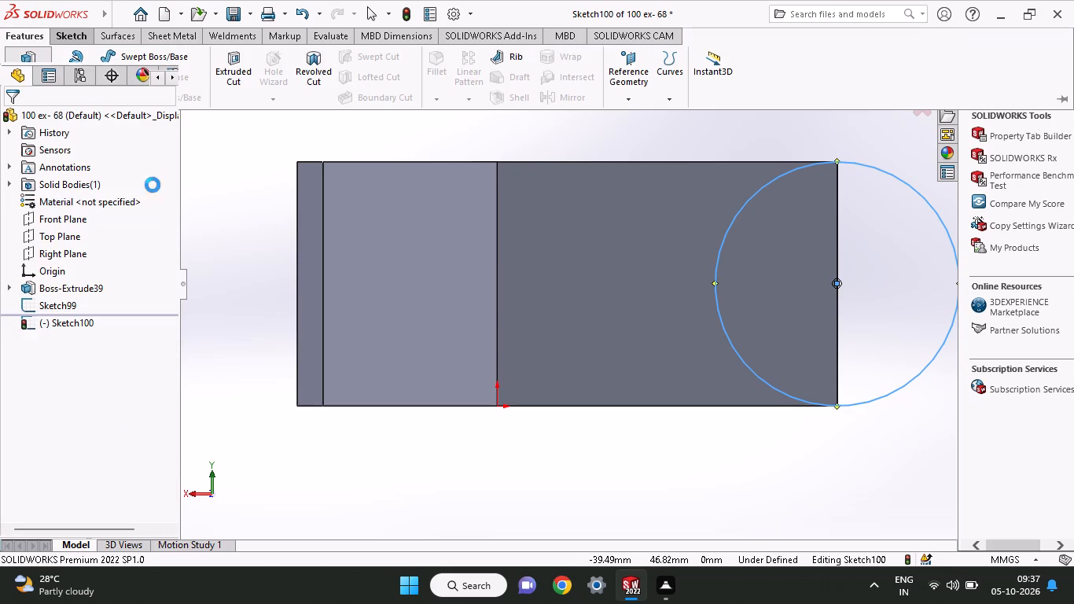
middle_drag(822, 429, 824, 418)
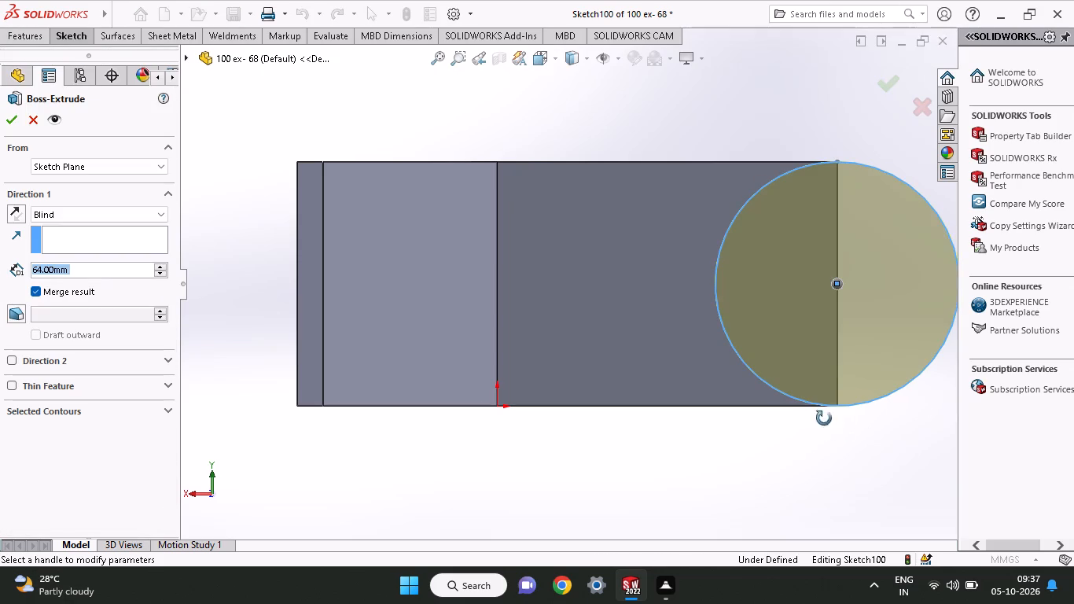
middle_drag(824, 418, 628, 297)
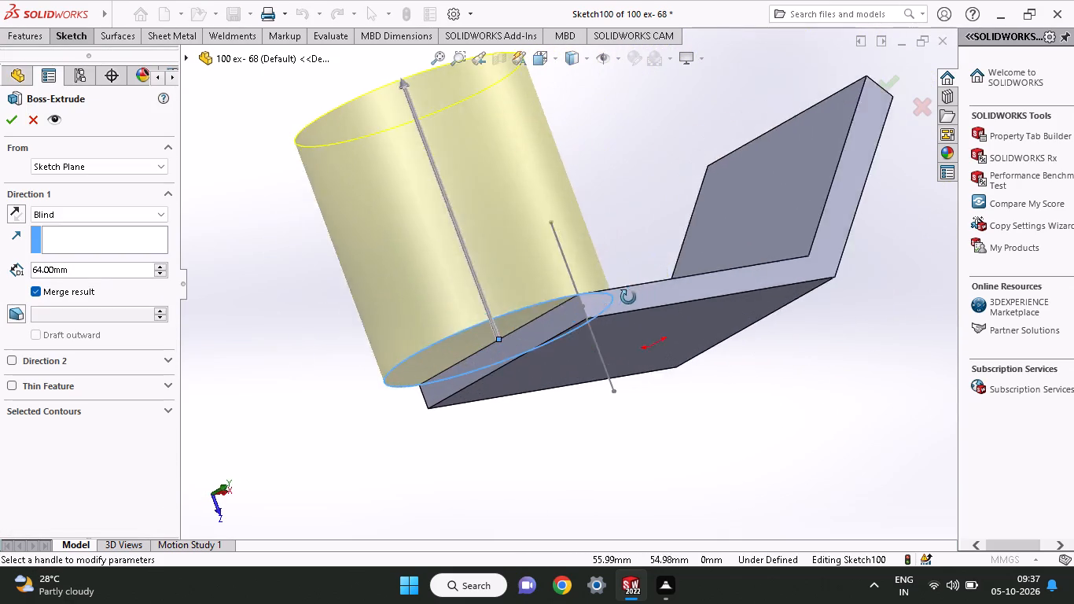
middle_drag(628, 297, 596, 336)
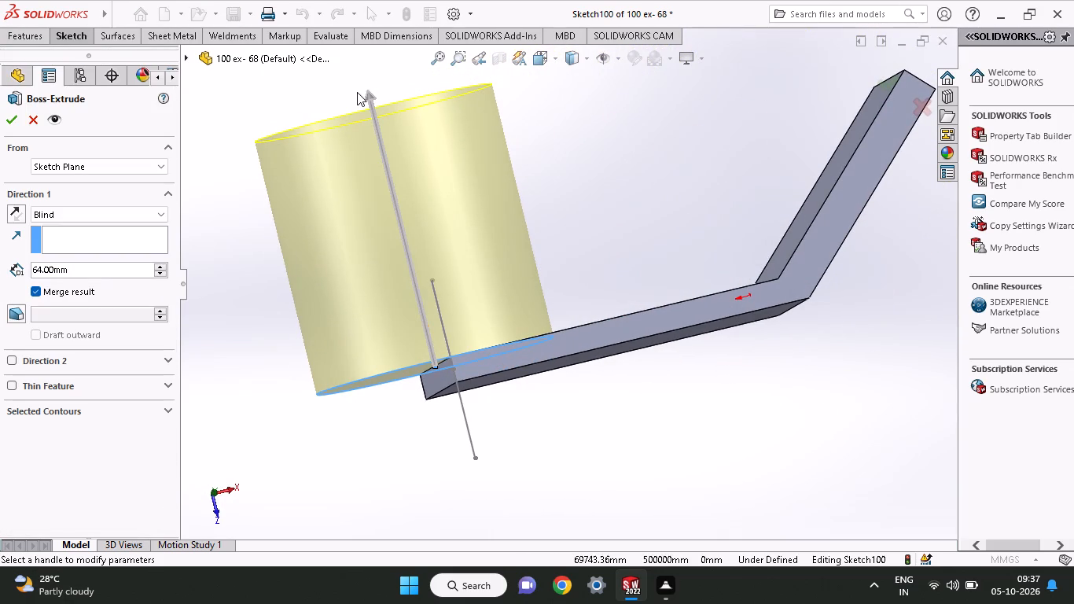
drag(362, 97, 406, 245)
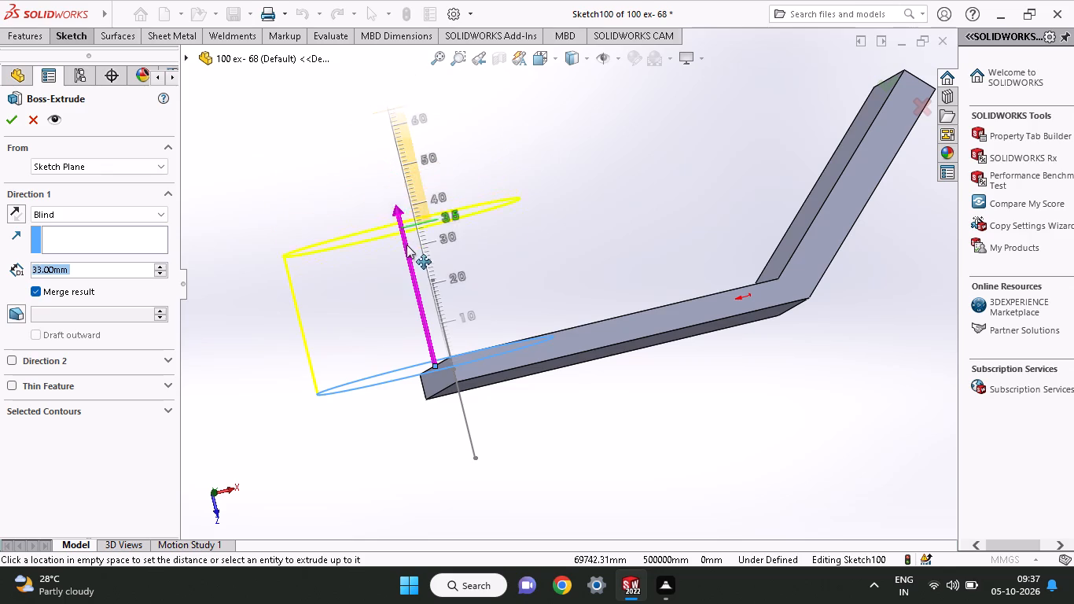
drag(406, 245, 435, 282)
middle_drag(537, 235, 528, 258)
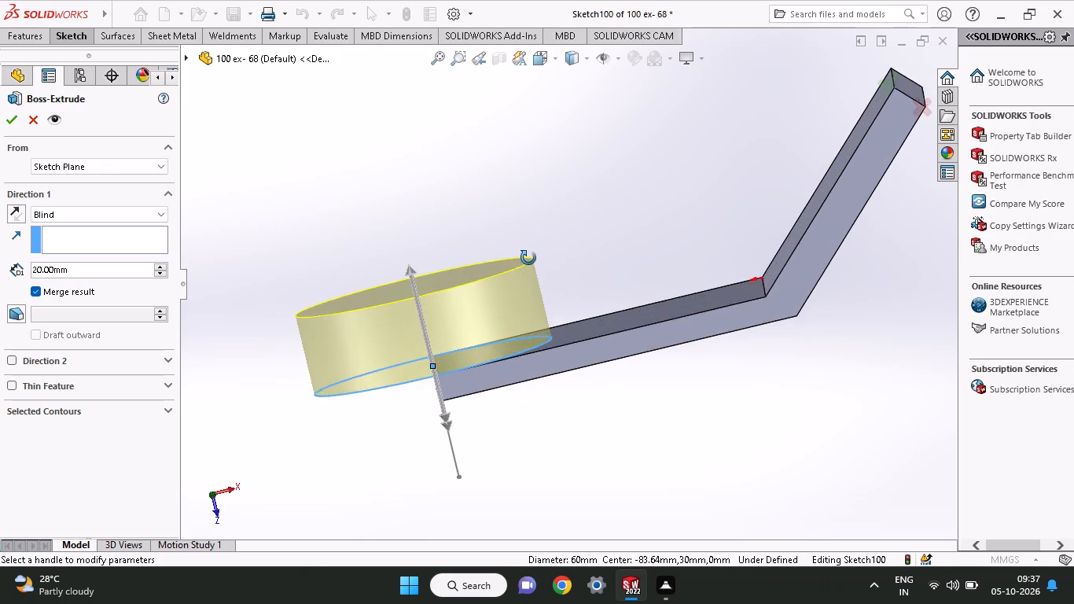
middle_drag(528, 258, 511, 302)
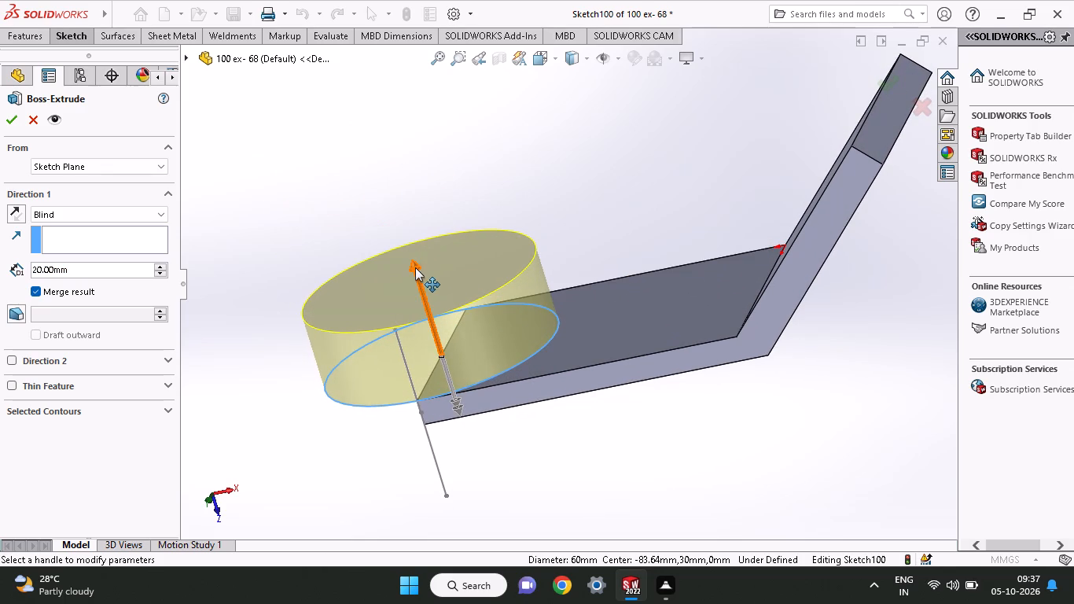
drag(415, 267, 397, 332)
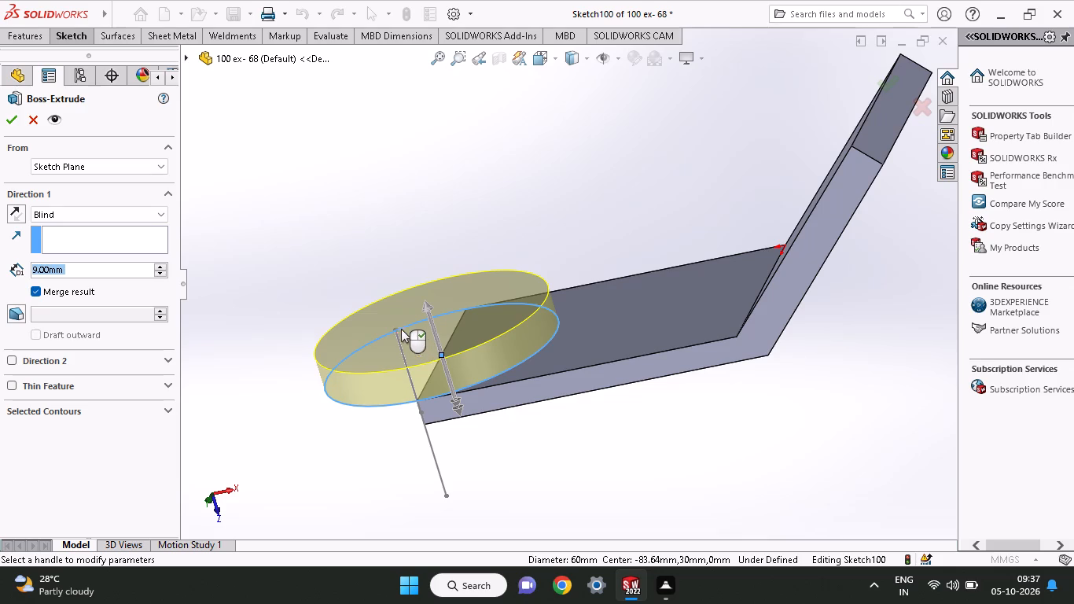
click(395, 329)
middle_drag(601, 433, 578, 348)
drag(480, 449, 482, 459)
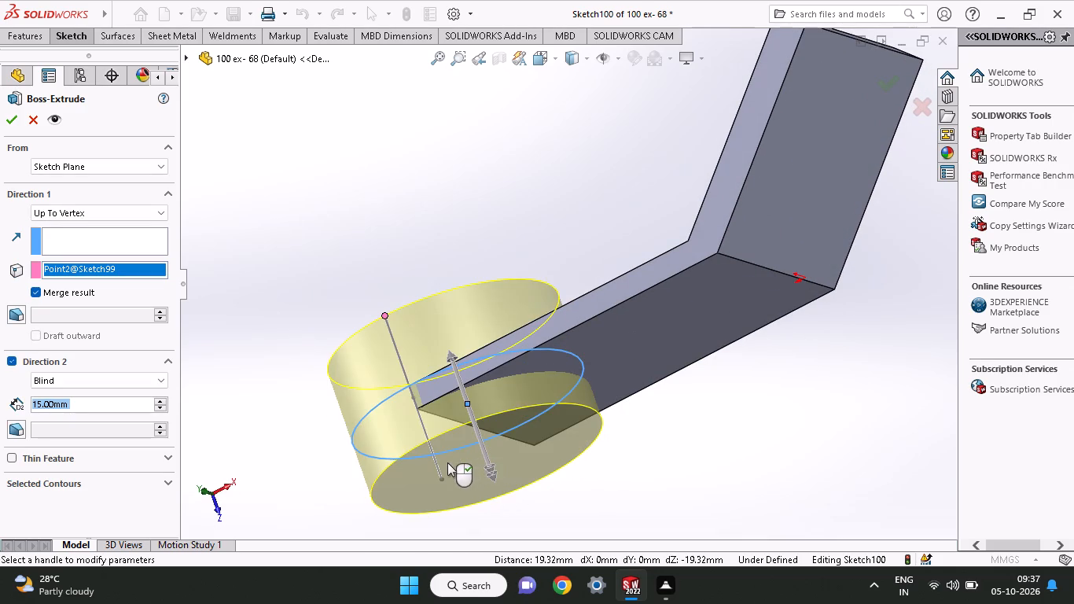
click(443, 481)
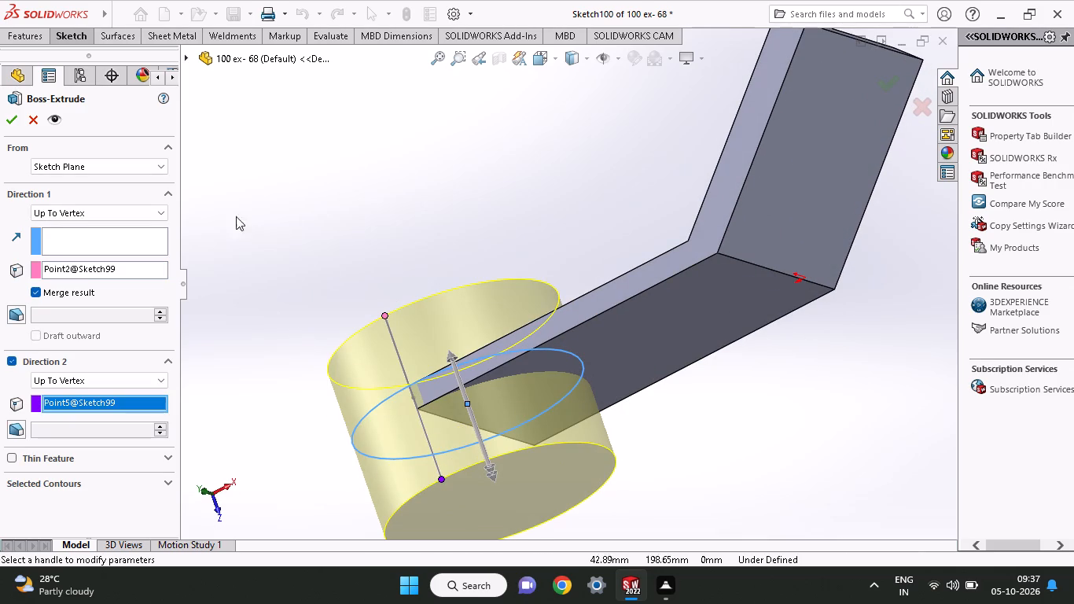
click(14, 118)
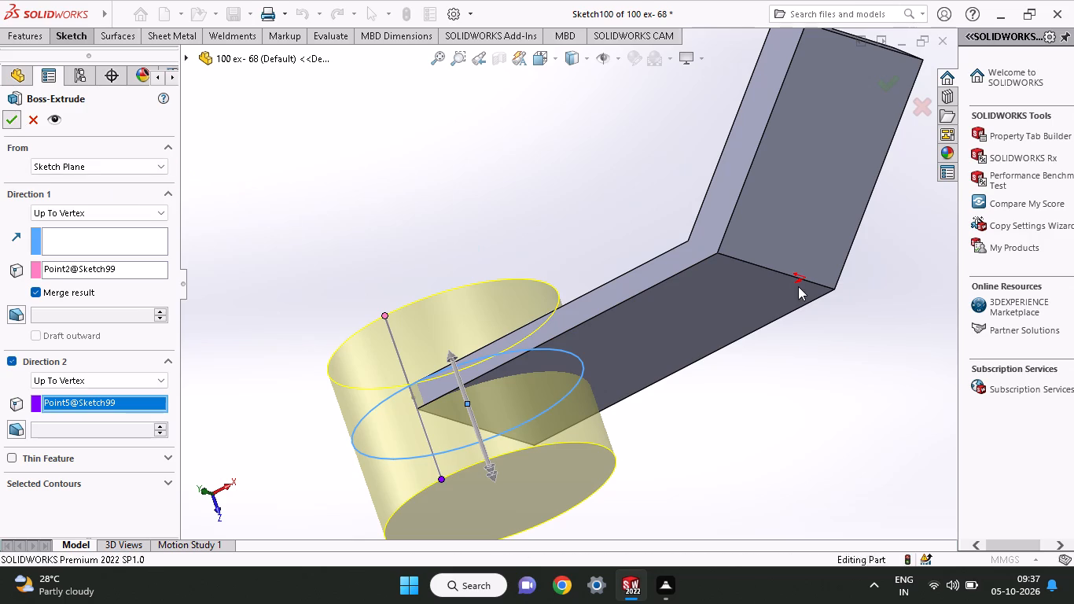
middle_drag(620, 210, 629, 366)
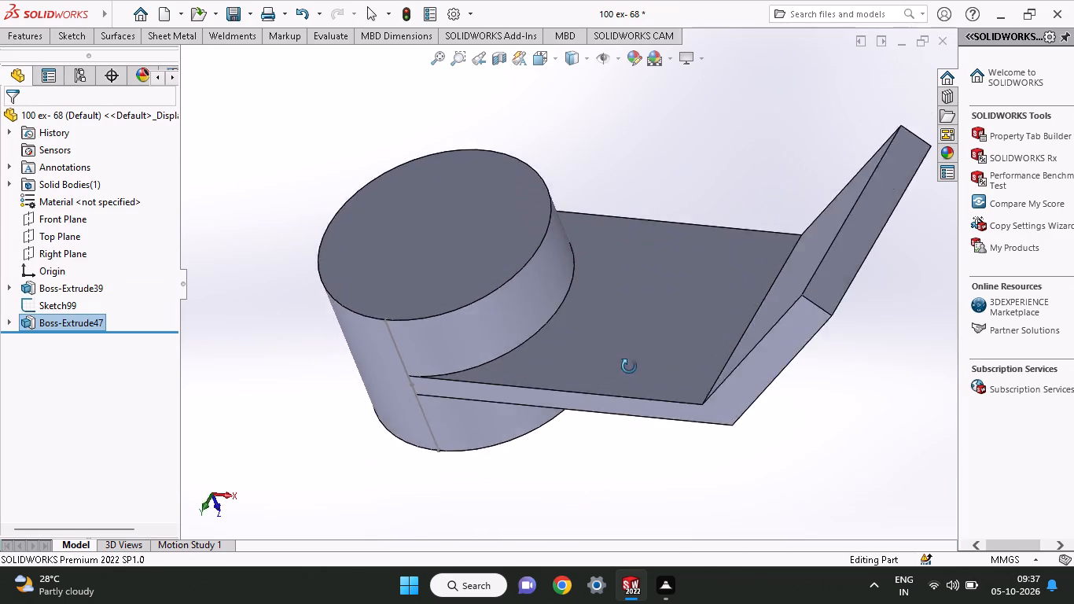
On the plate's side face, sketch a horizontal line about 53 mm long outward from the vertical line's top endpoint, away from the plate.
middle_drag(629, 366, 656, 332)
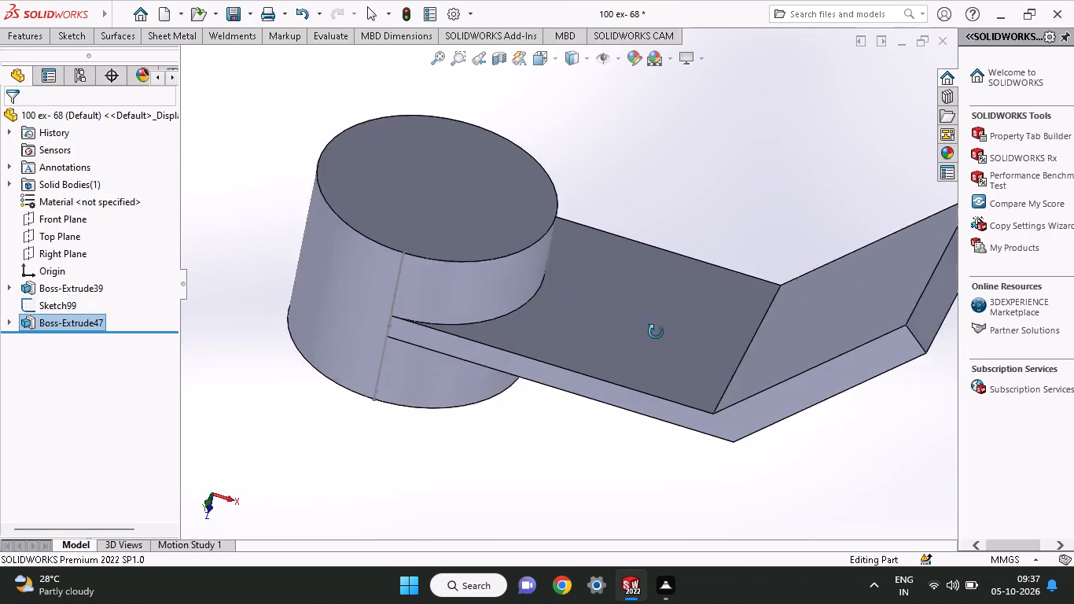
middle_drag(656, 332, 668, 371)
middle_drag(693, 365, 704, 315)
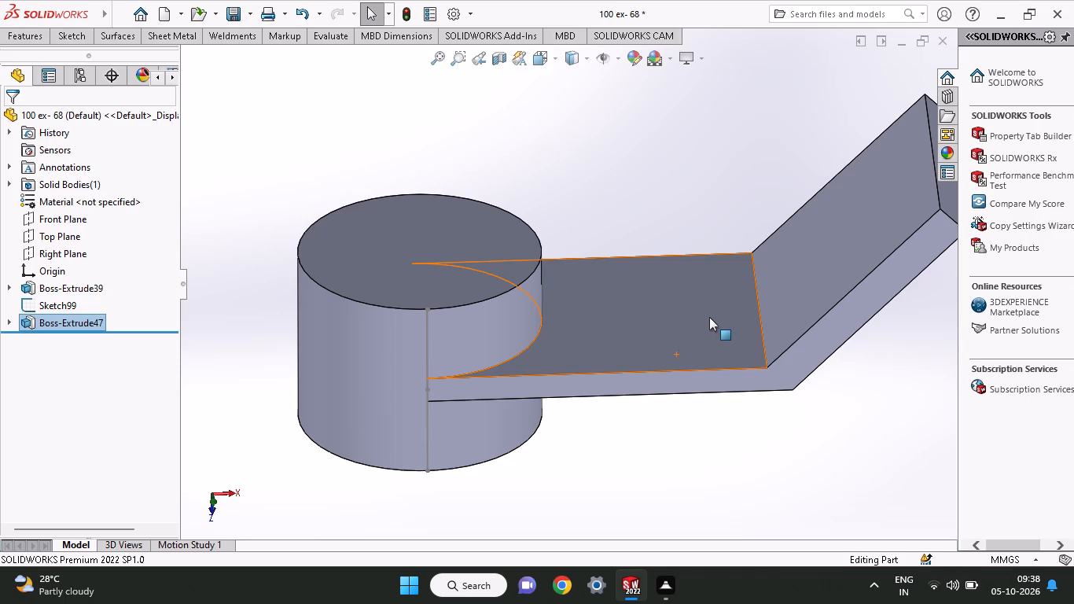
middle_drag(708, 256, 708, 179)
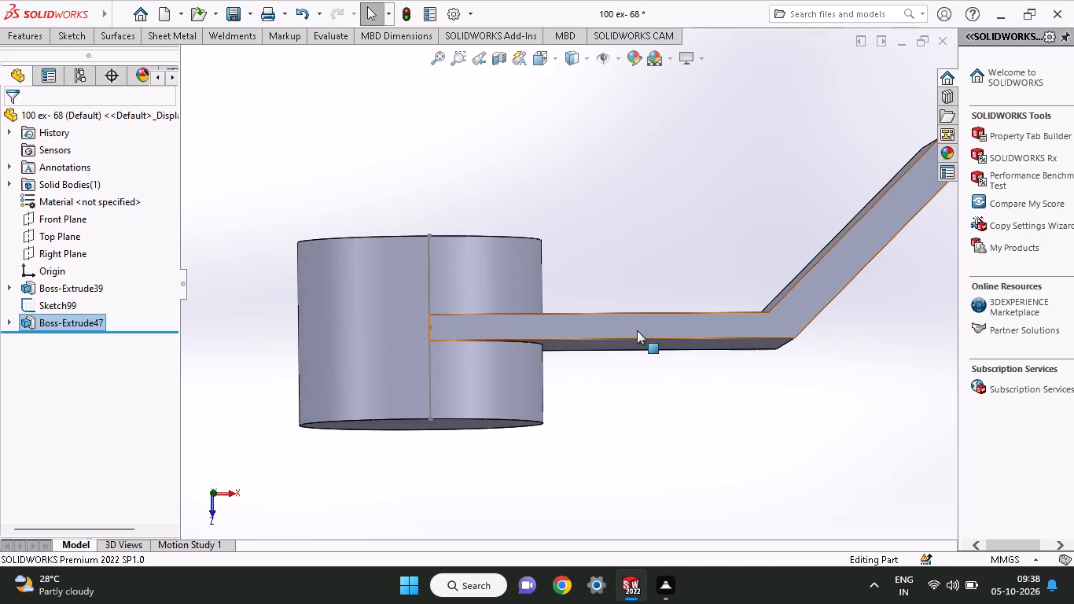
click(637, 330)
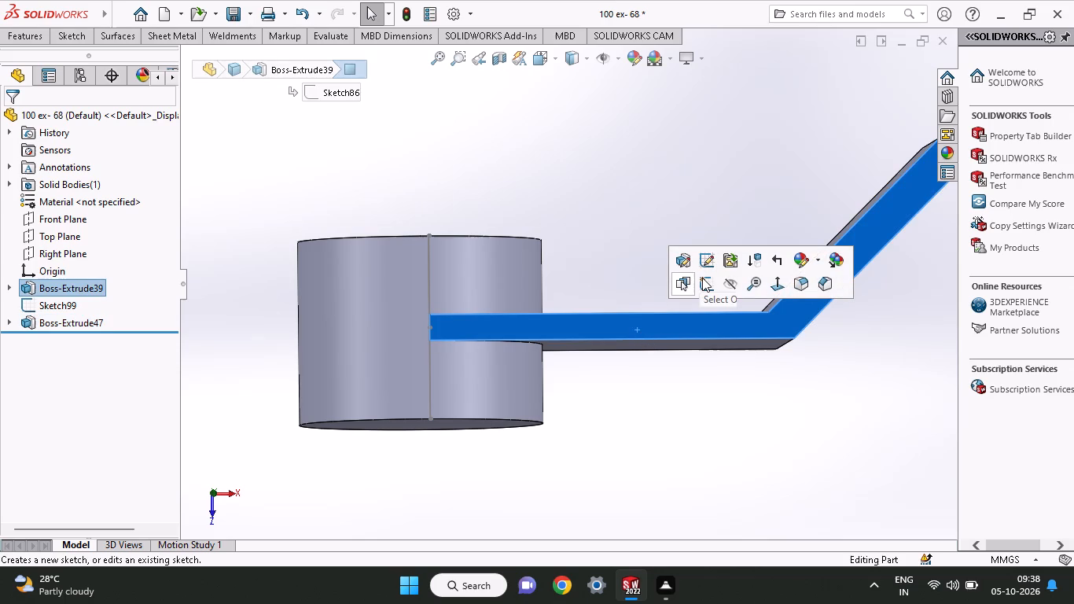
click(702, 278)
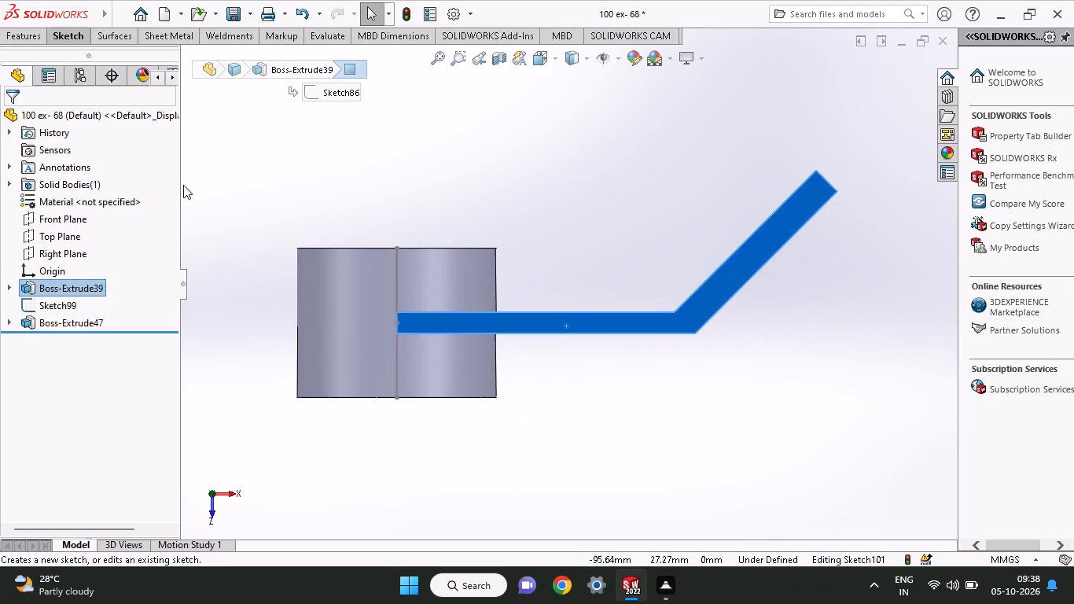
click(68, 39)
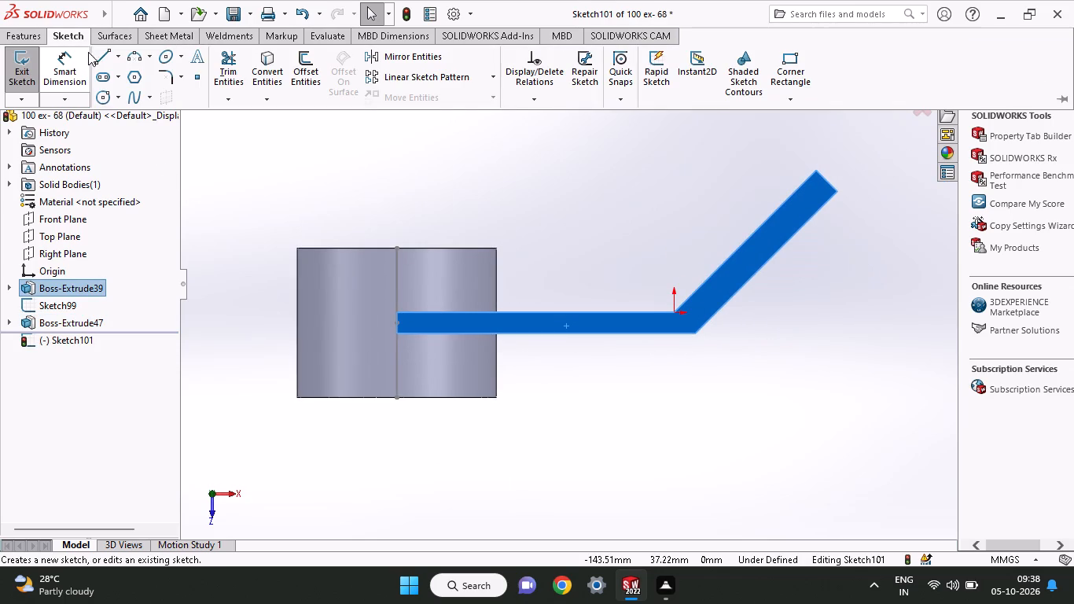
click(99, 55)
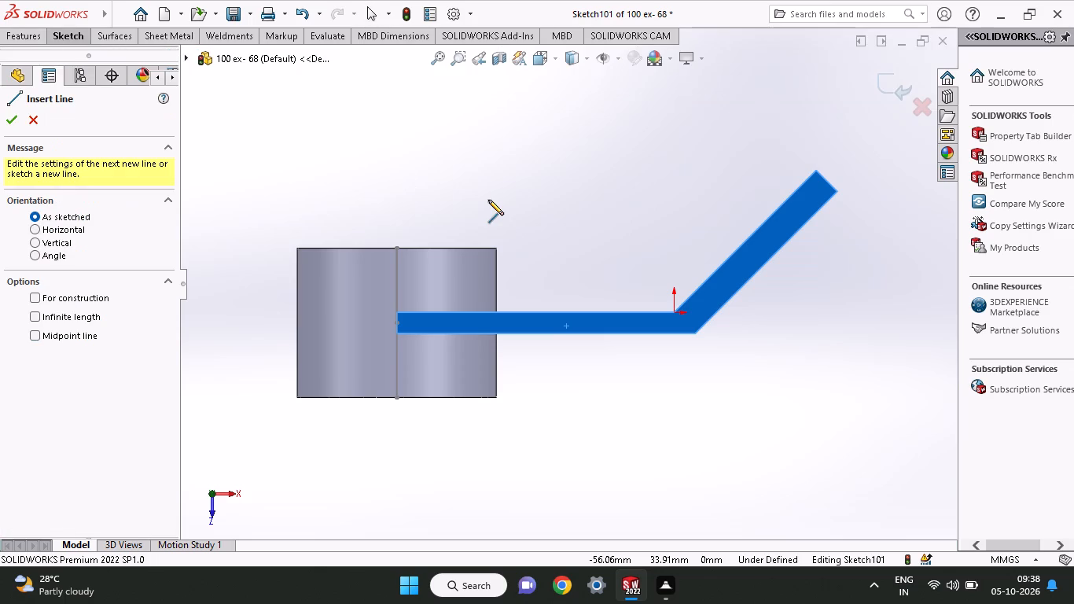
click(395, 246)
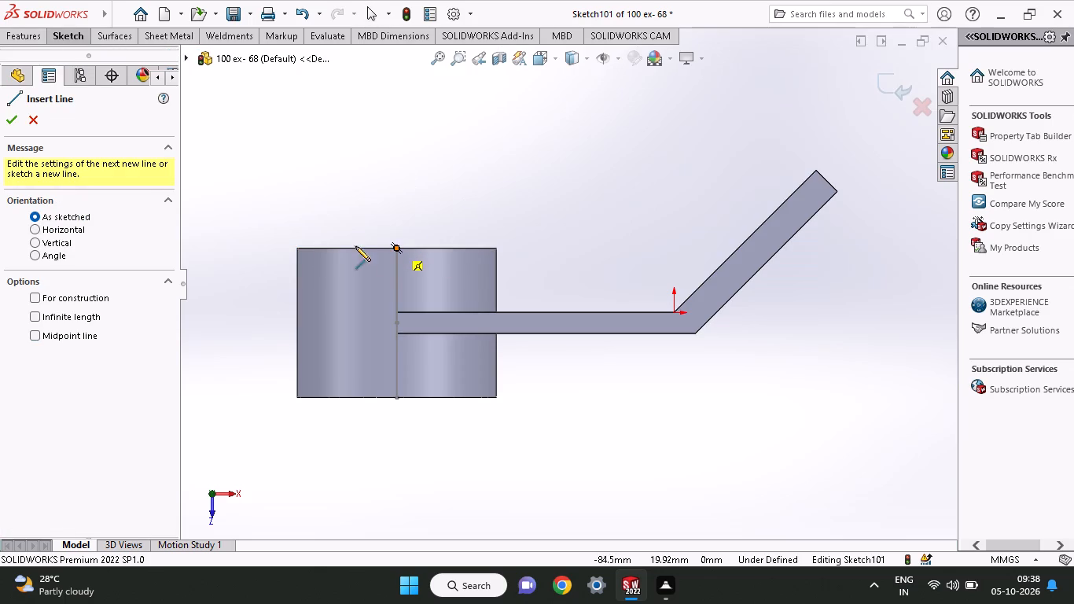
click(219, 249)
right_click(218, 186)
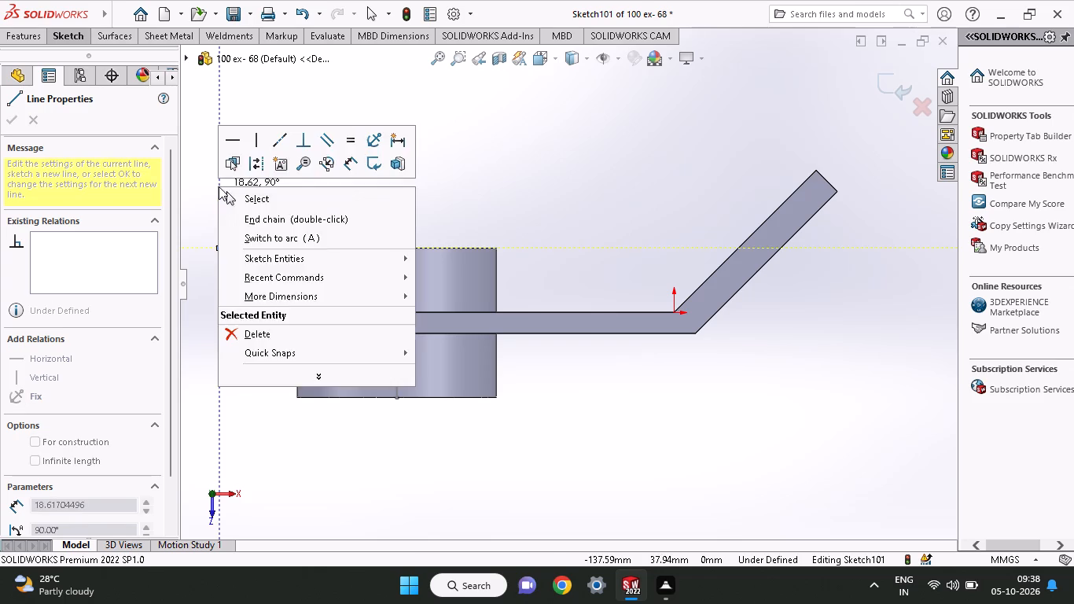
click(227, 190)
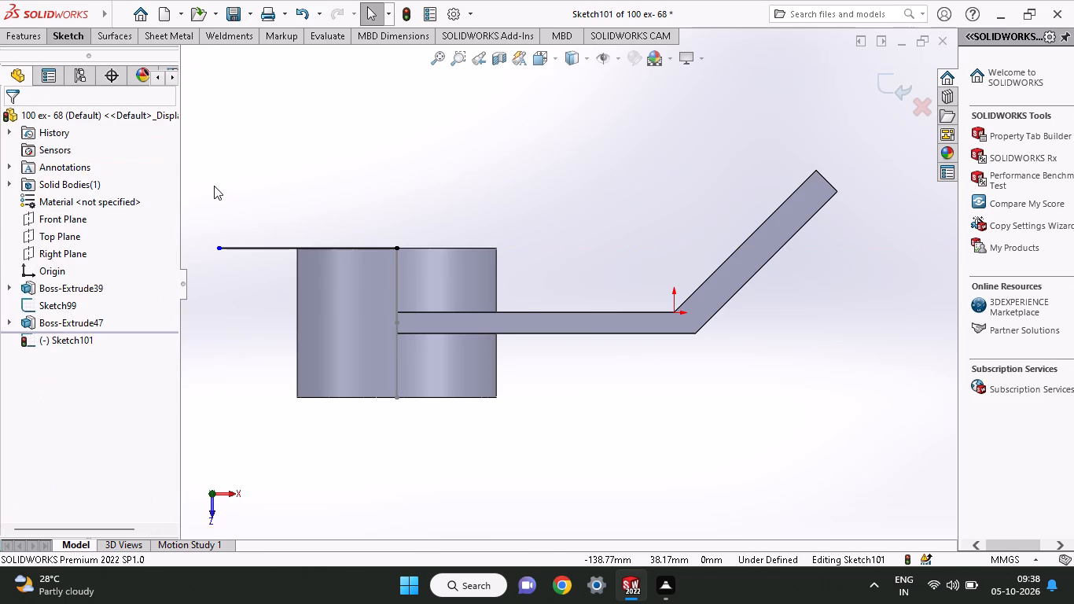
Dimension the upper horizontal line's length between its two endpoints as 60 mm.
click(79, 41)
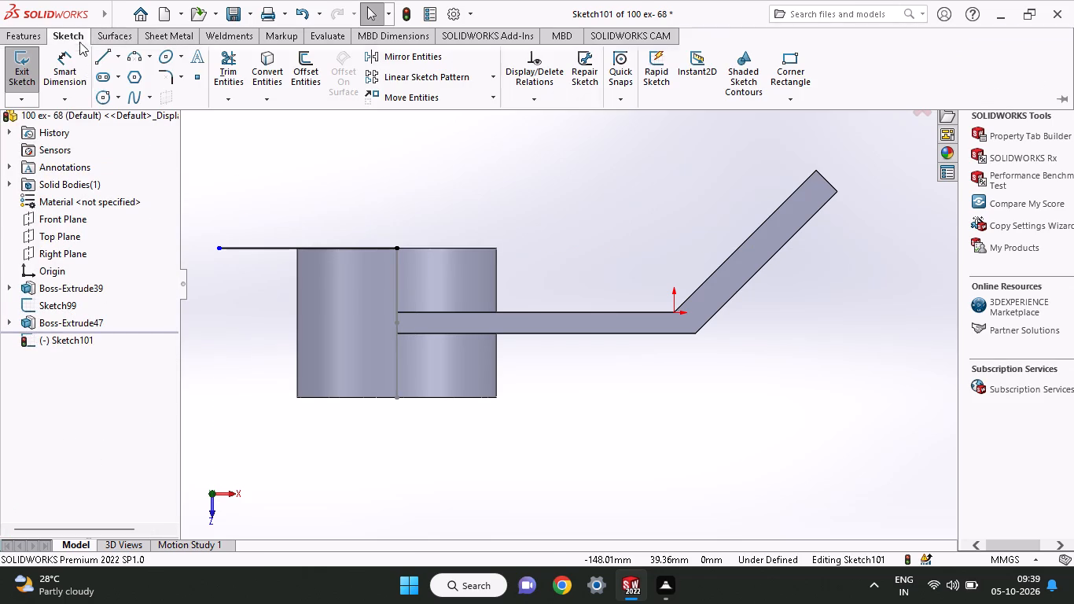
click(79, 75)
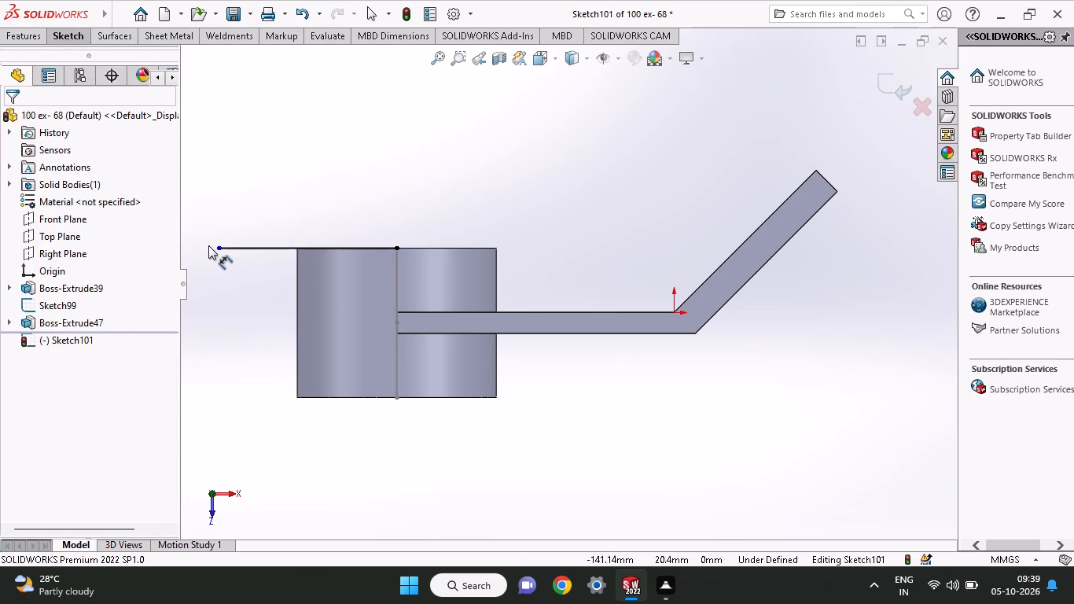
click(217, 245)
drag(399, 249, 399, 230)
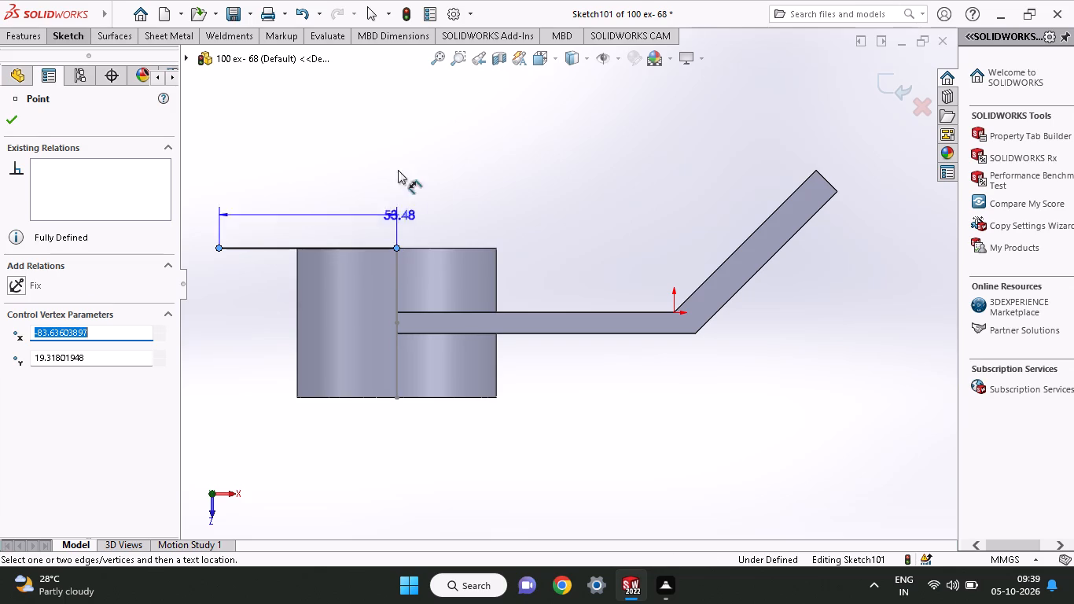
click(392, 159)
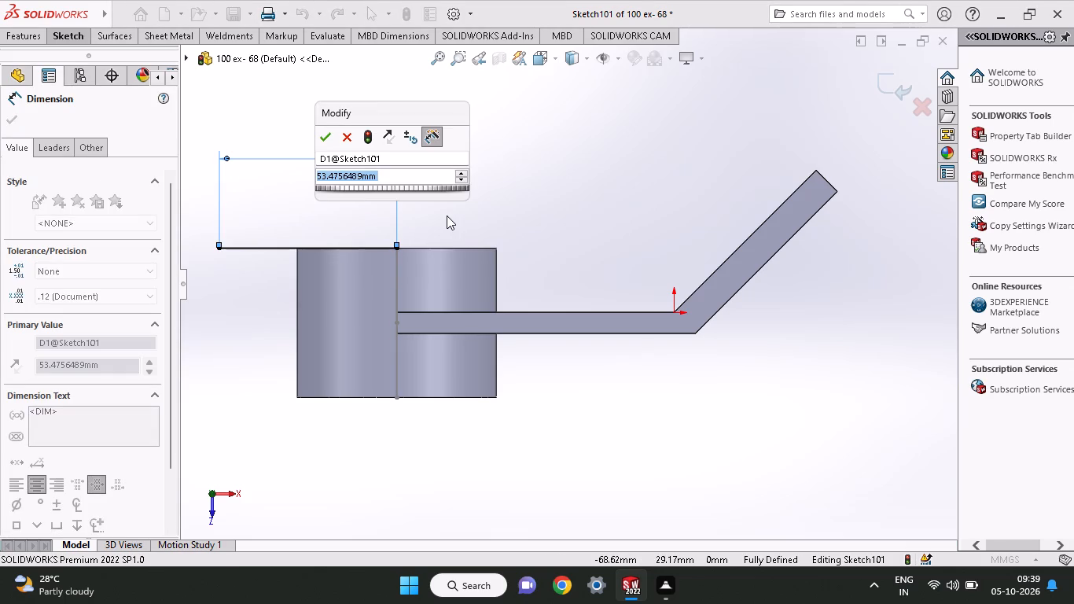
text(60)
key(Return)
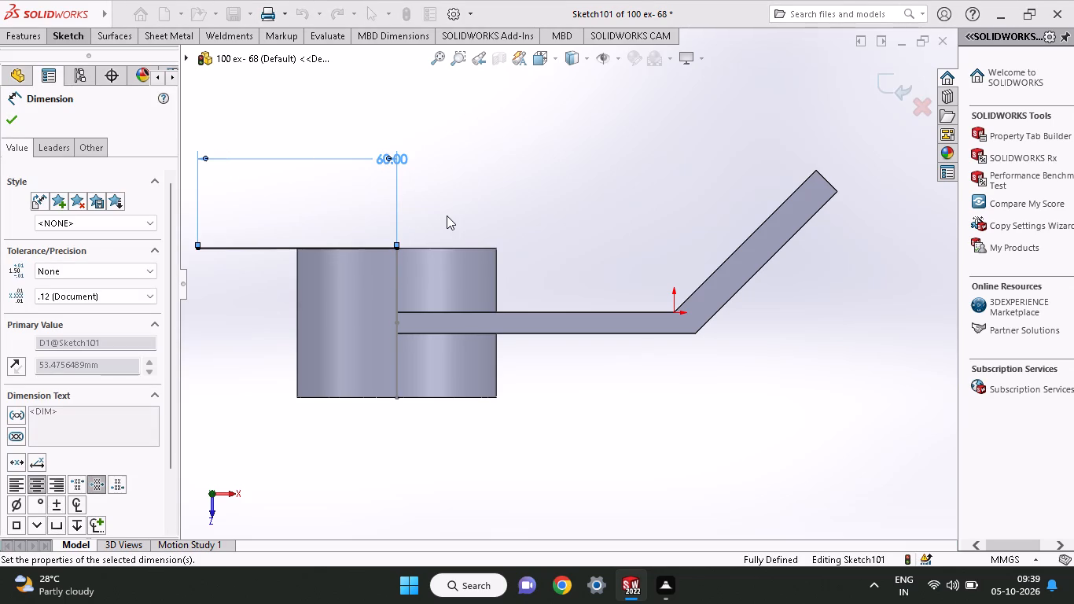
Sketch a second horizontal line about 55 mm long outward from the vertical line's bottom endpoint, in the same direction.
click(55, 34)
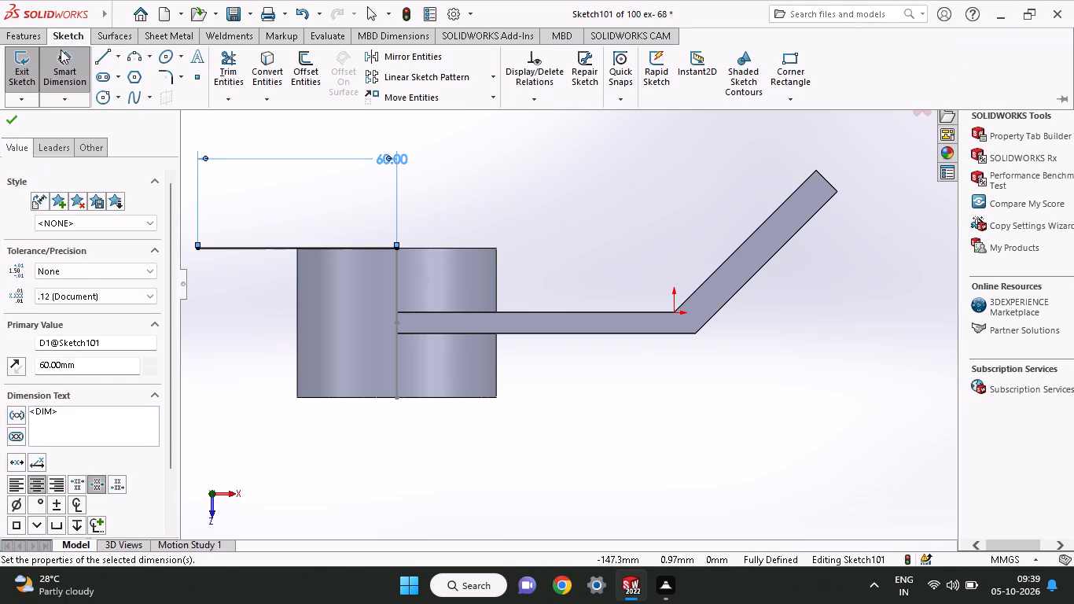
click(104, 60)
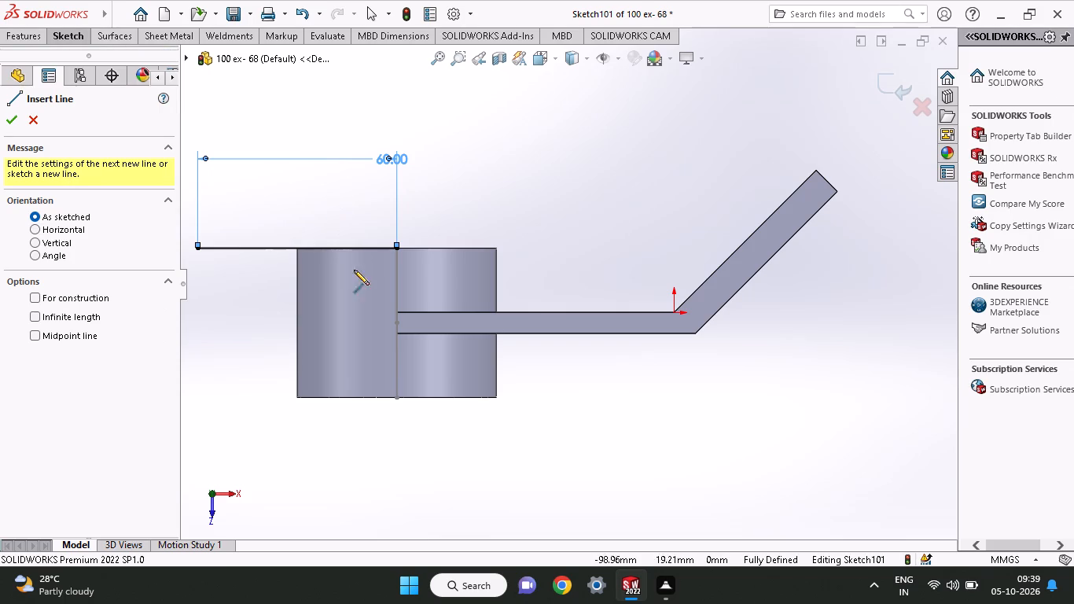
click(397, 400)
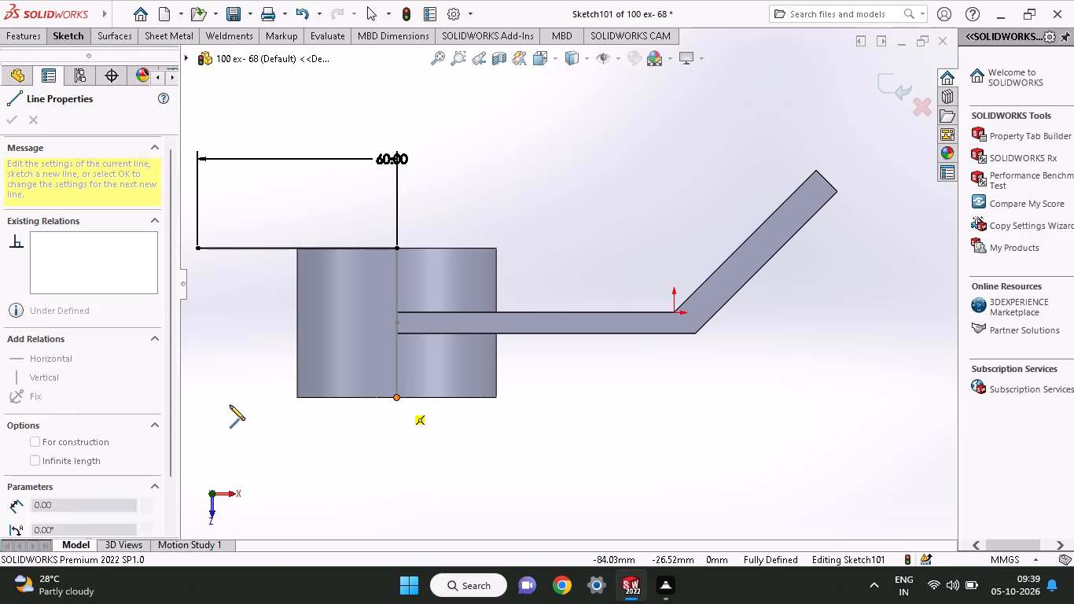
click(215, 396)
right_click(226, 355)
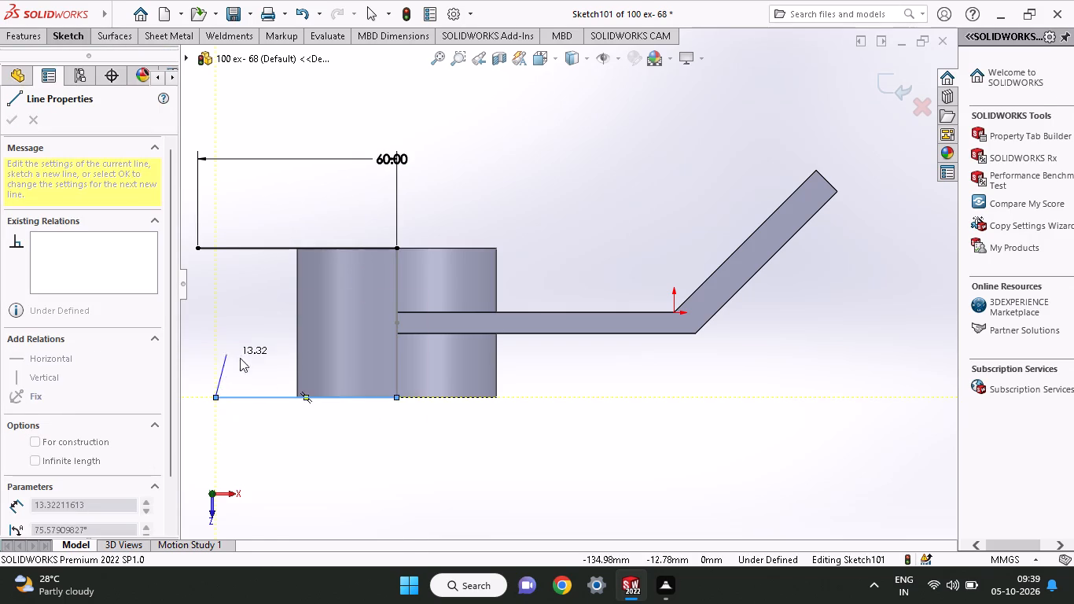
click(252, 361)
Dimension the lower horizontal line's length as 60 mm.
click(69, 40)
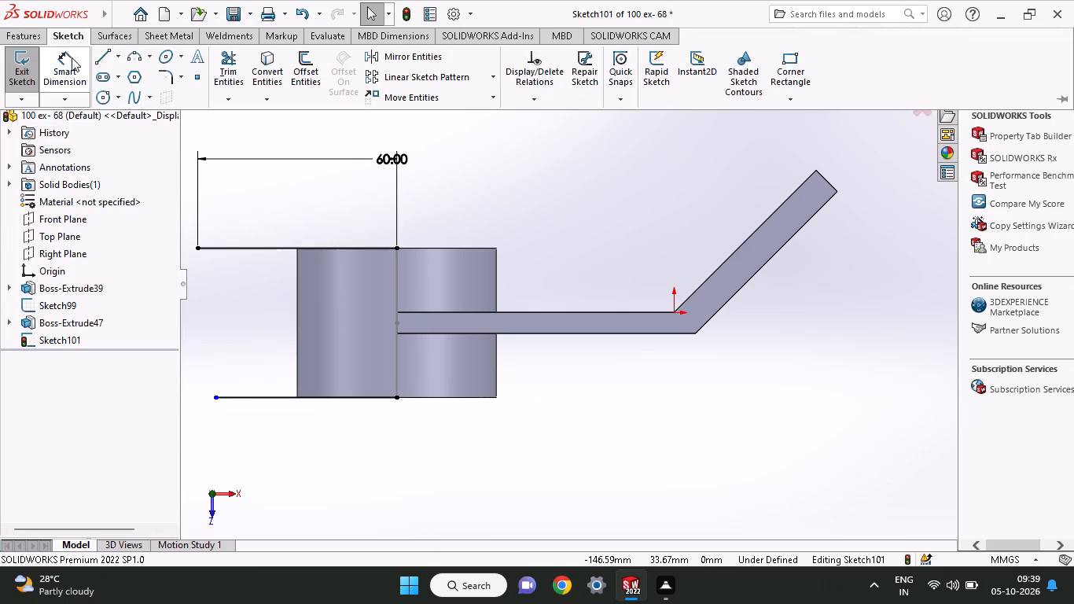
click(72, 57)
click(232, 398)
click(241, 428)
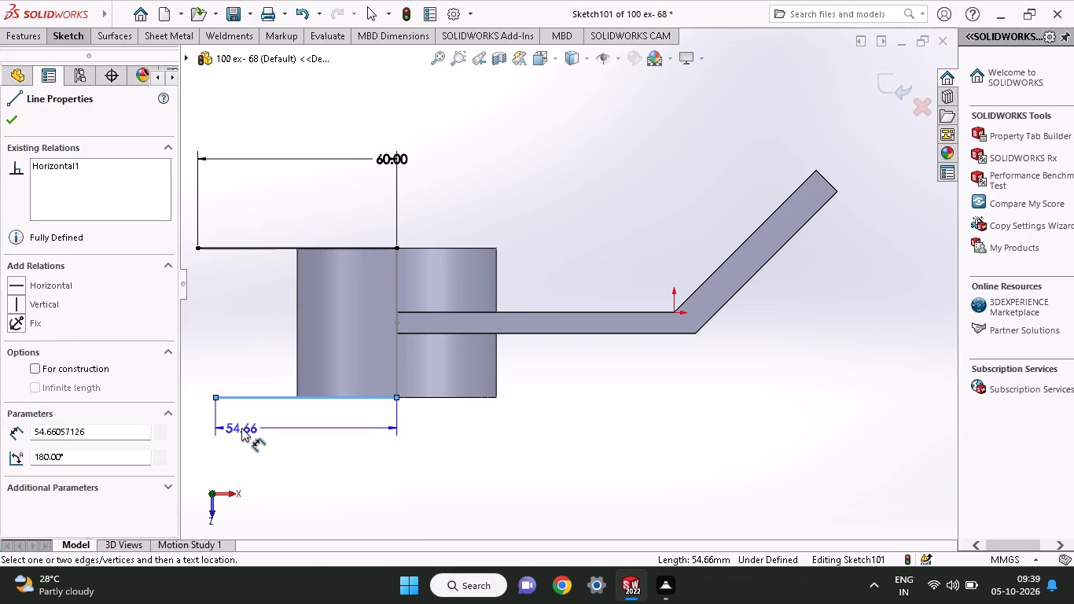
text(60)
key(Return)
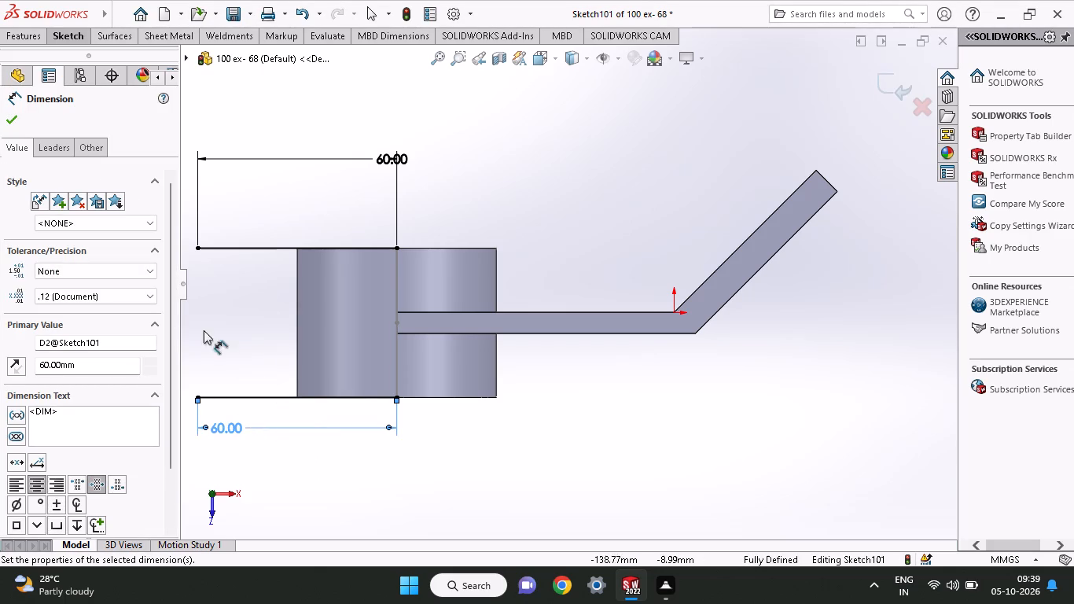
Join the outer ends of the two horizontal lines with a 45 mm vertical line and finish the line.
click(66, 43)
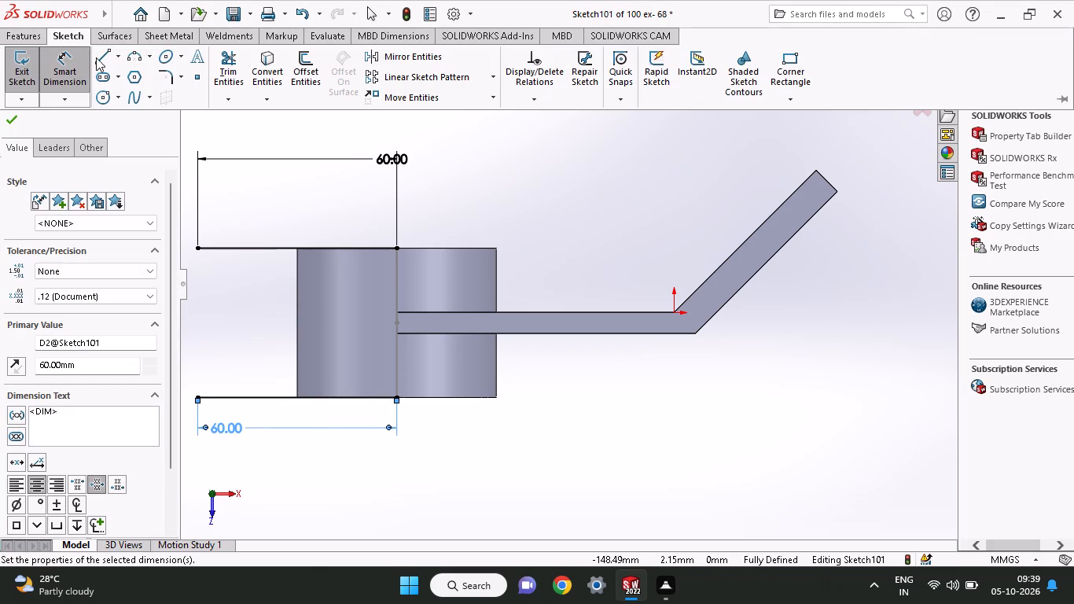
click(96, 57)
click(197, 252)
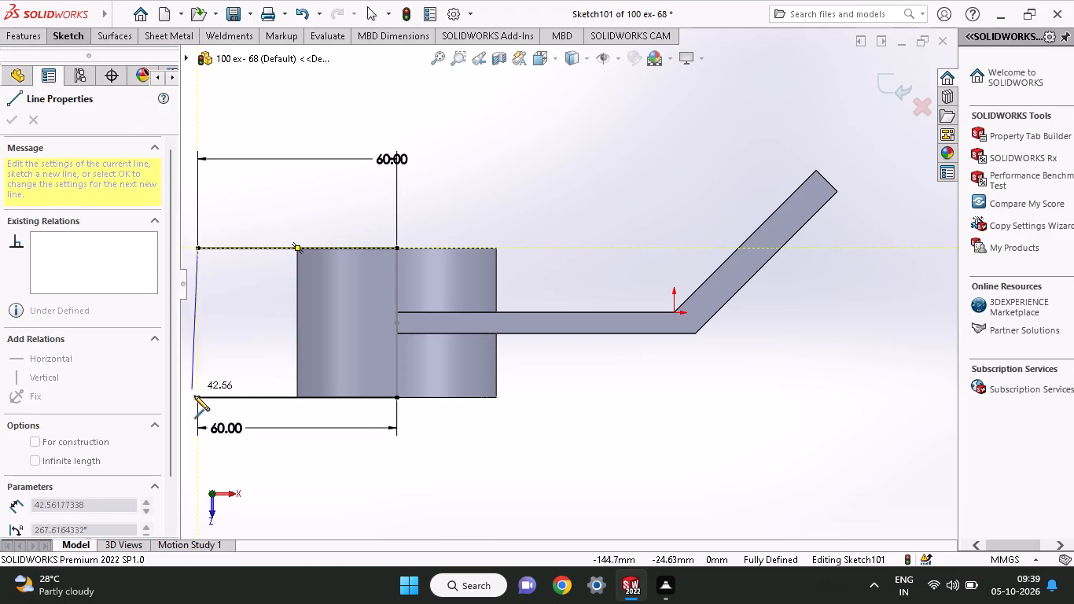
click(195, 400)
middle_drag(261, 197, 265, 319)
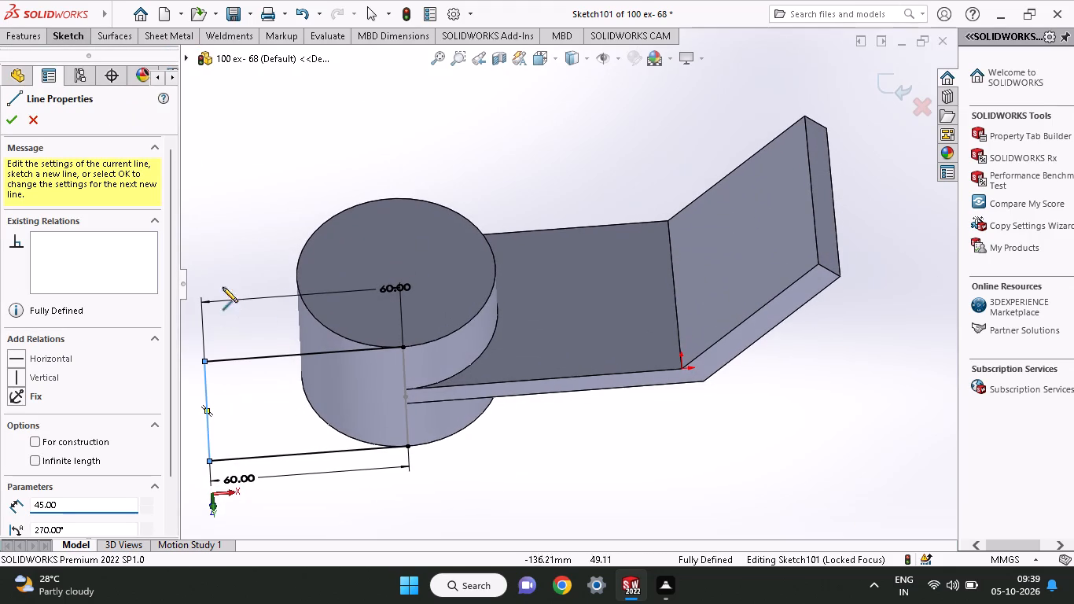
click(17, 116)
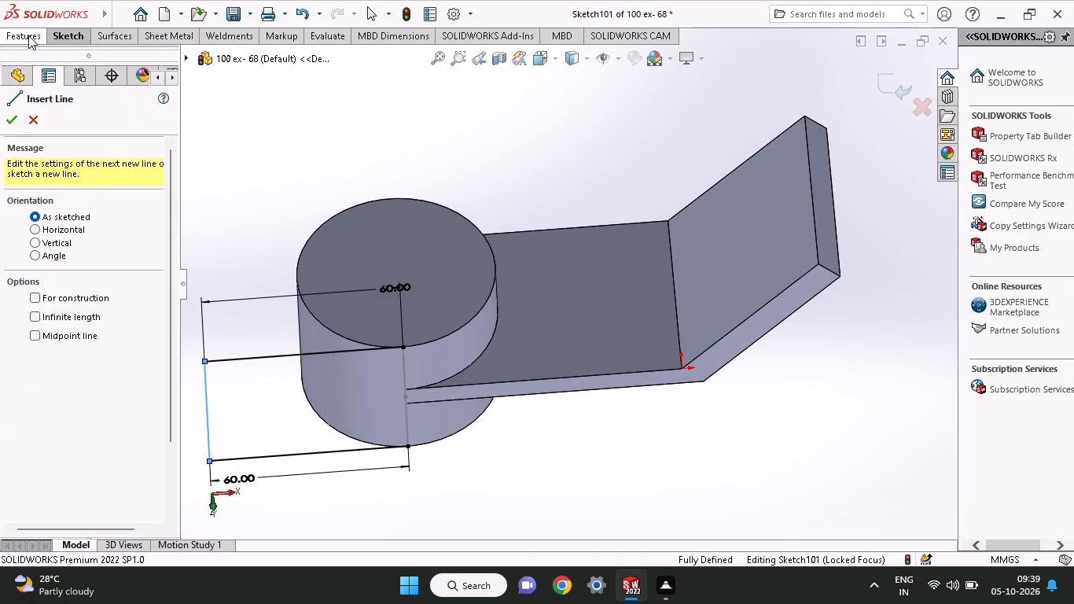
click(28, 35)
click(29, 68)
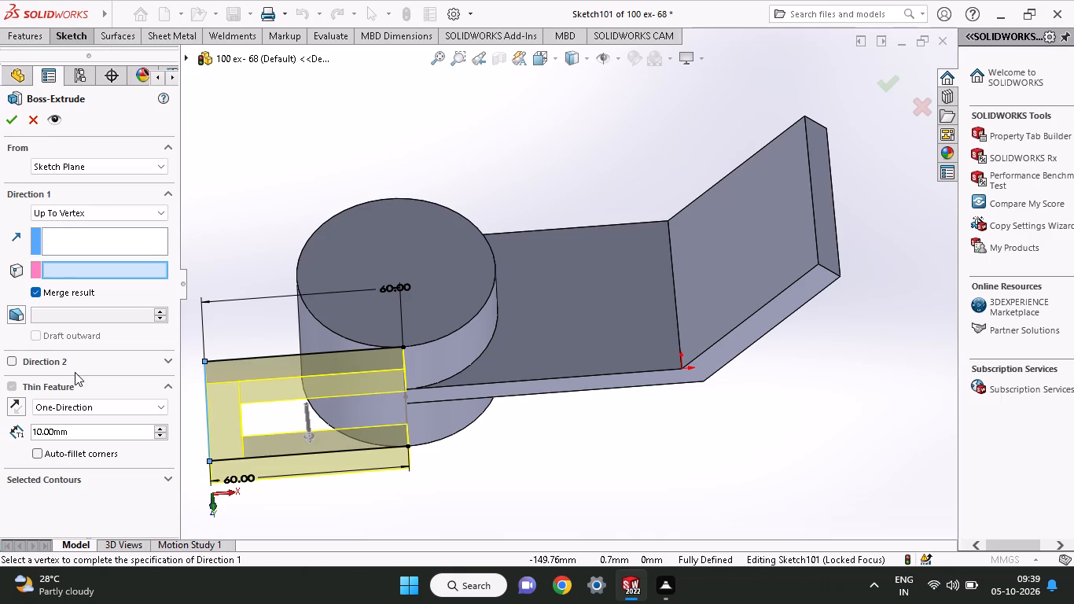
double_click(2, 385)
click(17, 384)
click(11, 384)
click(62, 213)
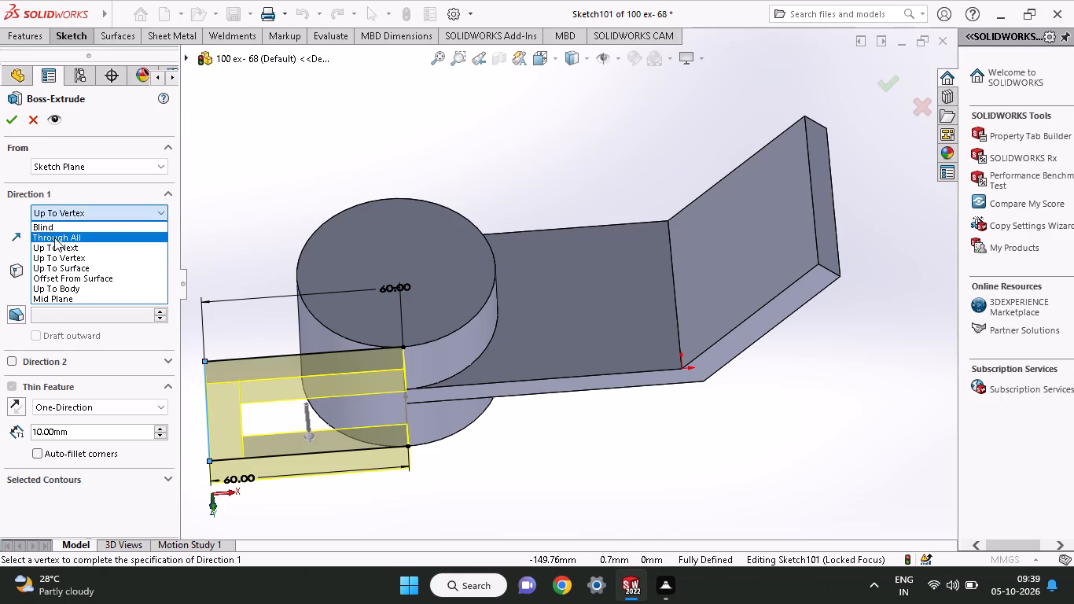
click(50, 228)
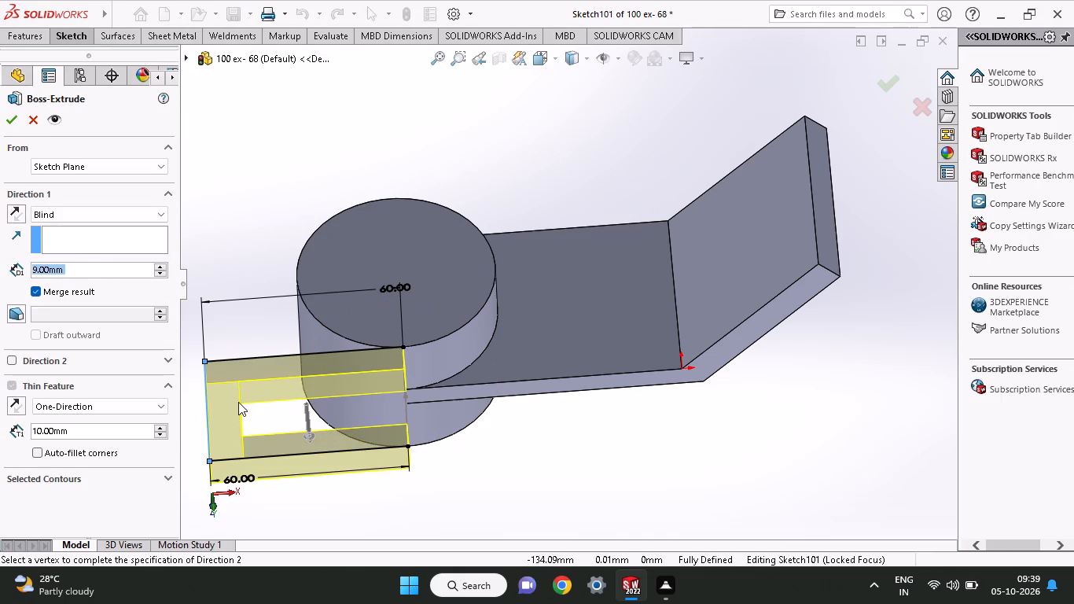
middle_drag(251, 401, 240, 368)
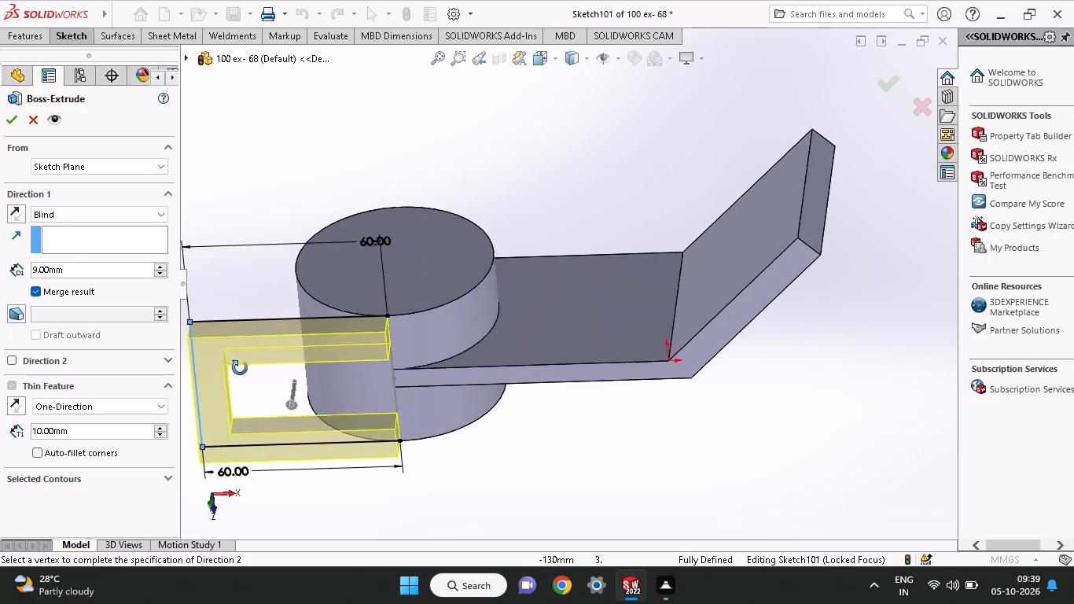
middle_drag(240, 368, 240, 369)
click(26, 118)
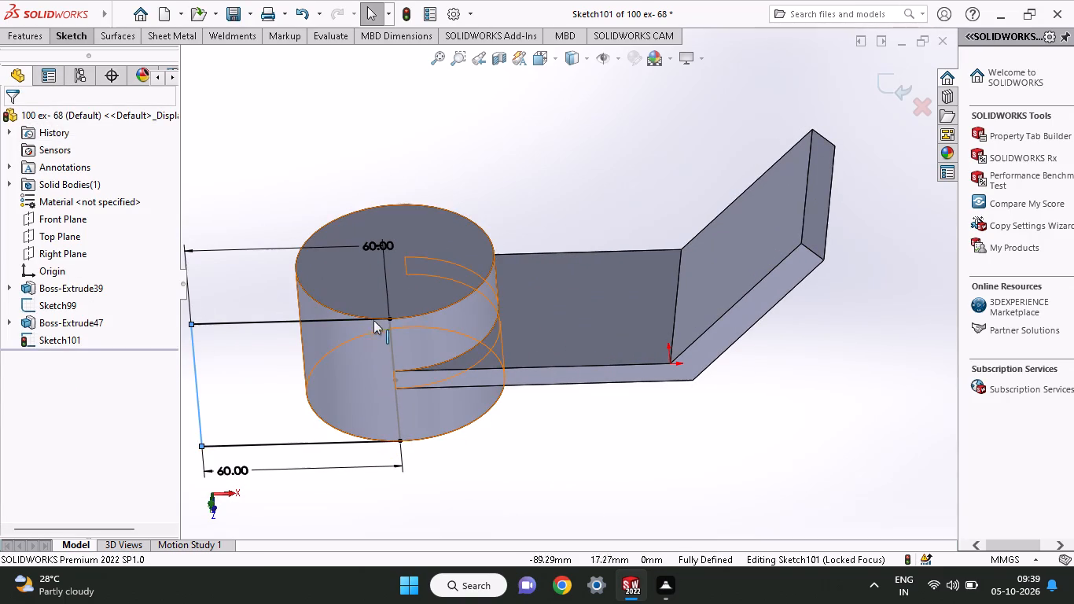
Close the profile with a 45 mm vertical line joining the inner ends of the two horizontal lines.
click(65, 38)
click(94, 54)
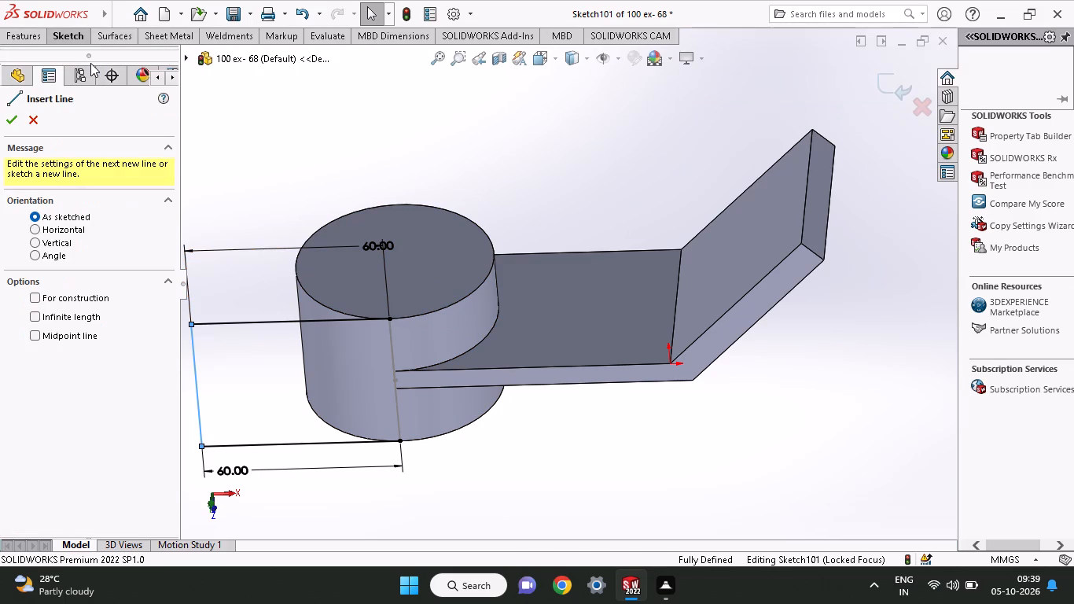
click(392, 322)
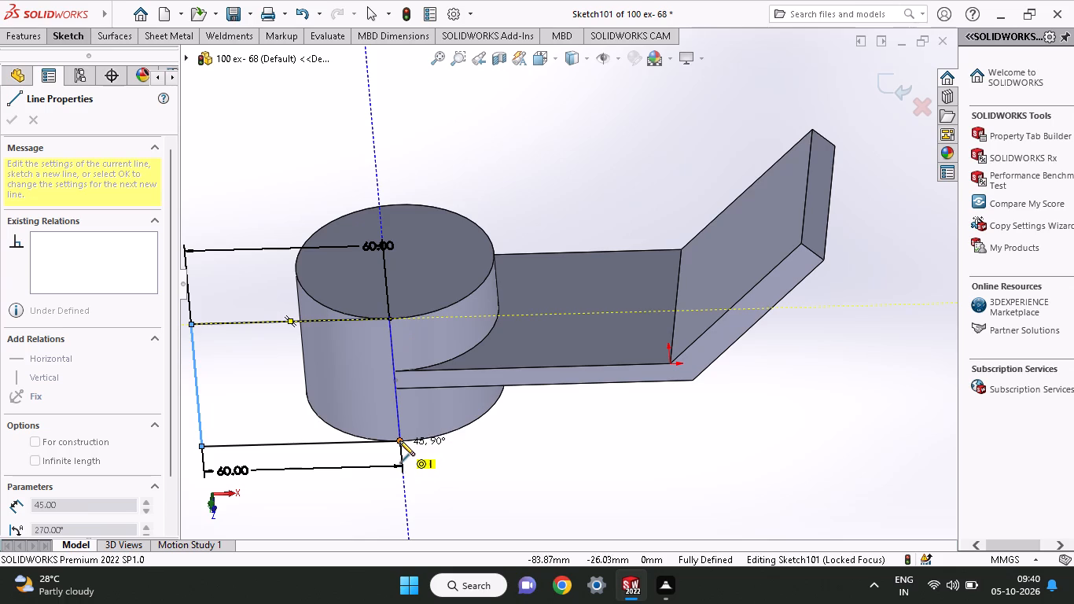
click(399, 440)
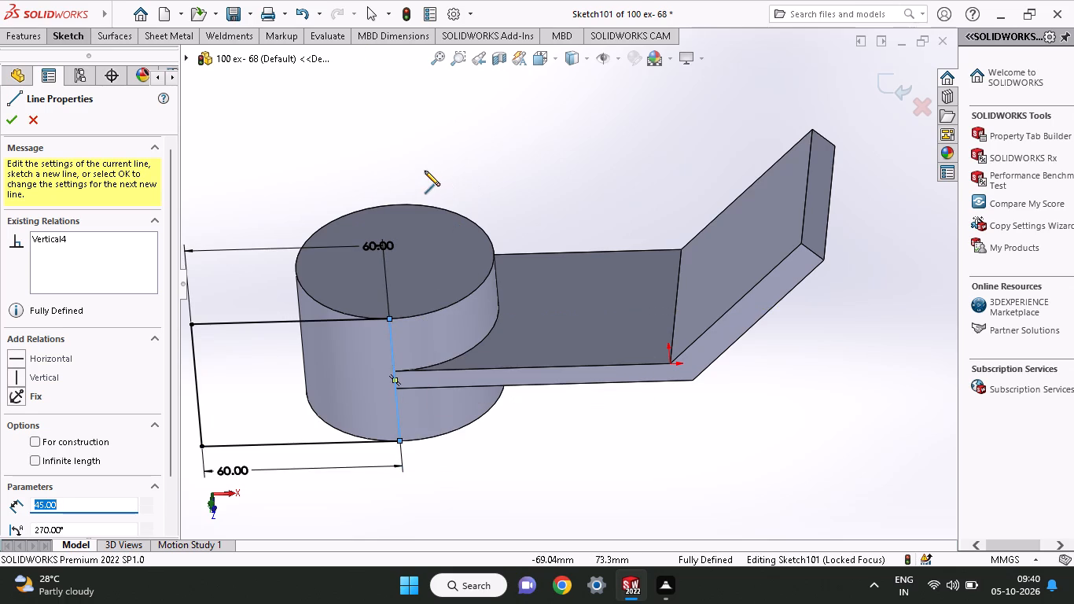
Extrude the closed 60 × 45 mm rectangle as a Blind boss 60 mm deep across the cylinder's full width, merging it with the body.
right_click(359, 156)
click(382, 164)
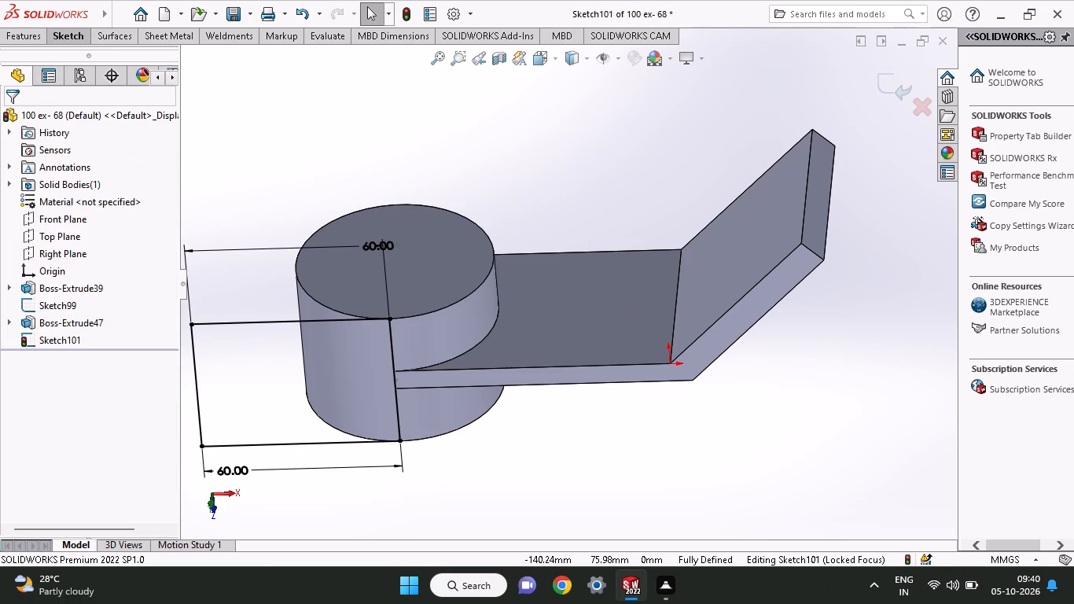
click(20, 36)
click(38, 78)
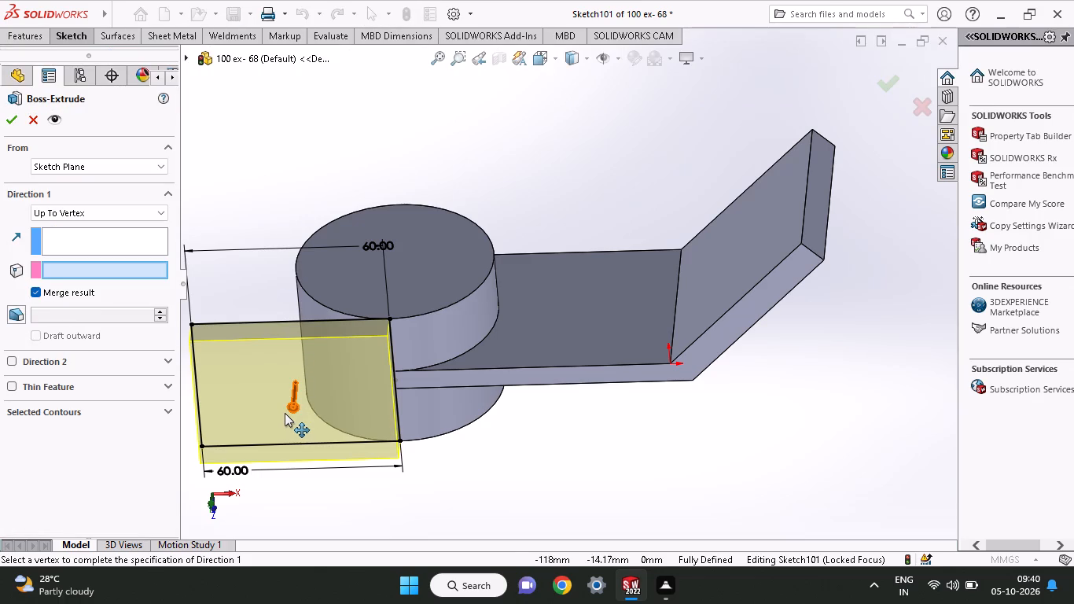
drag(293, 404, 329, 221)
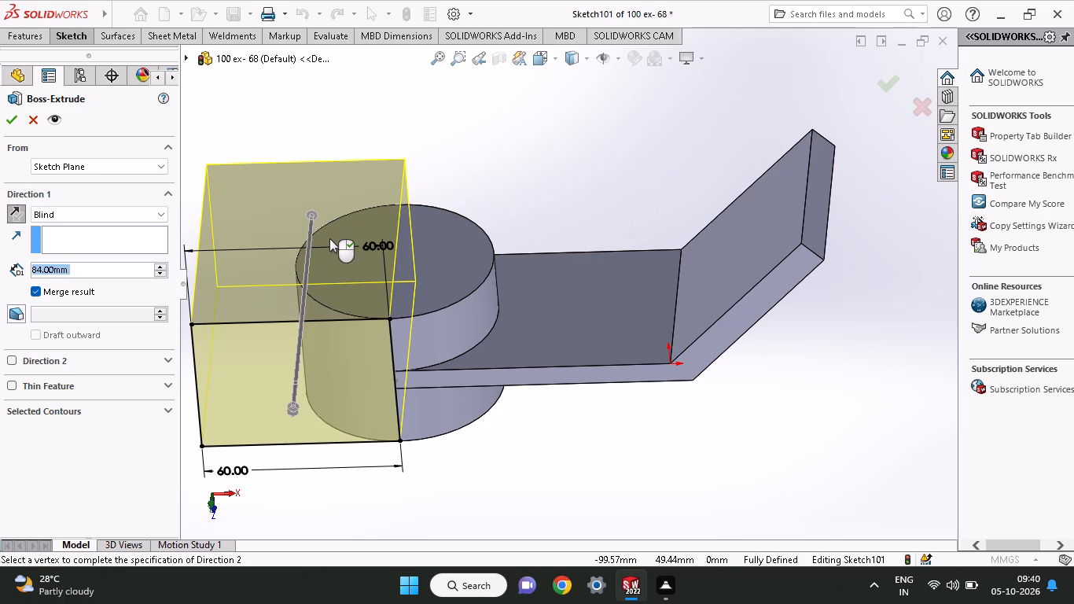
text(60)
key(Return)
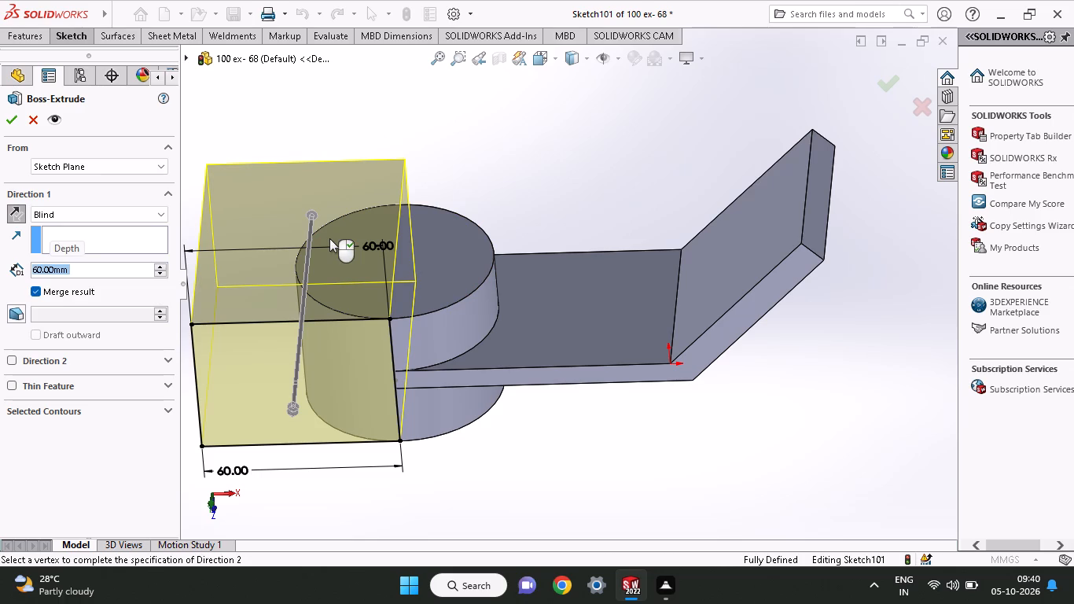
middle_drag(469, 105, 480, 278)
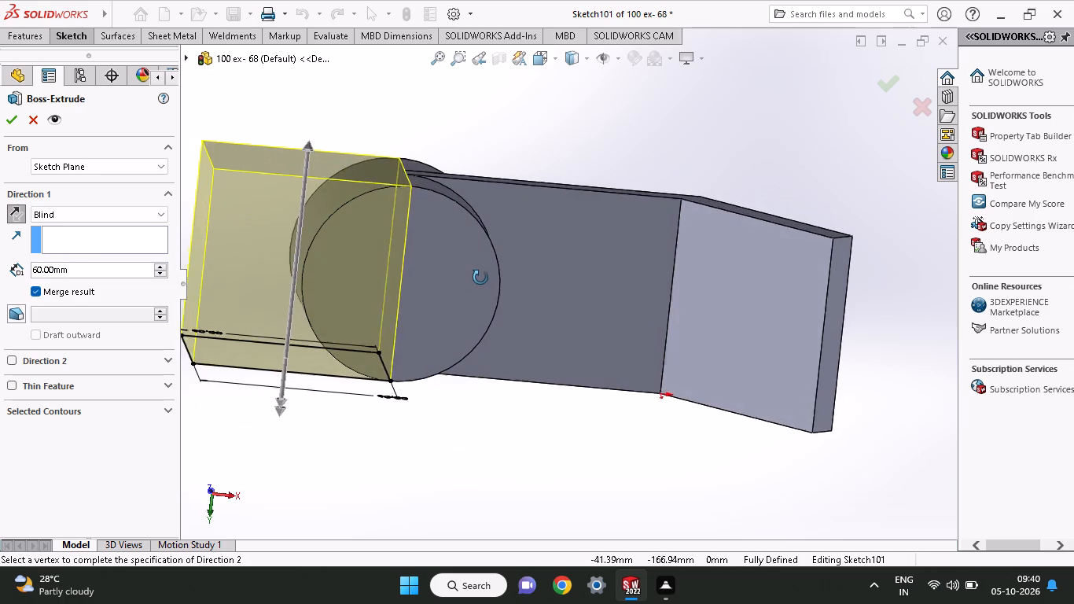
middle_drag(480, 278, 454, 215)
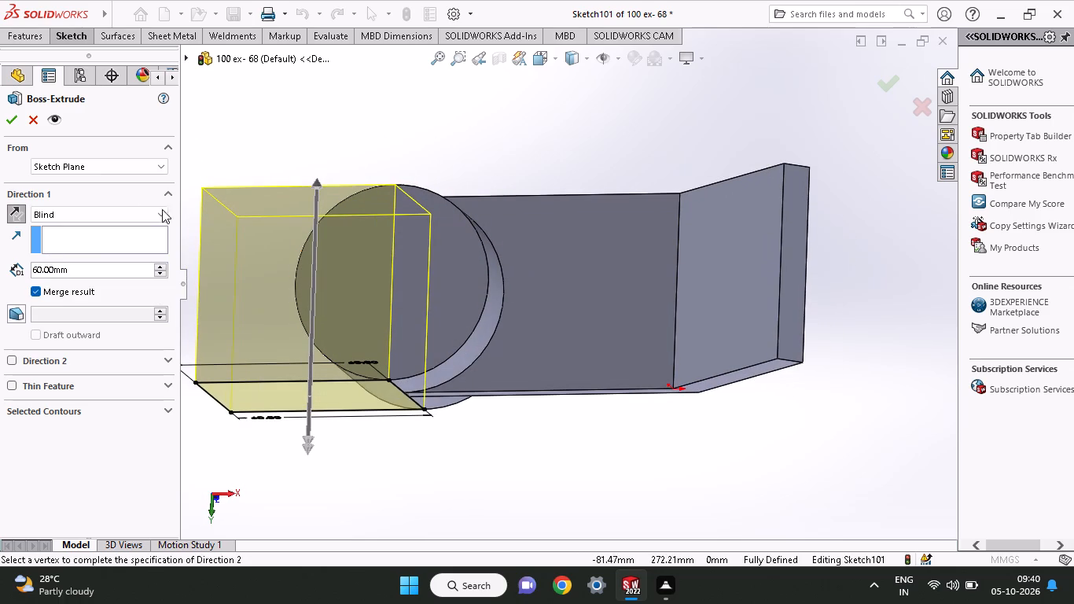
click(3, 111)
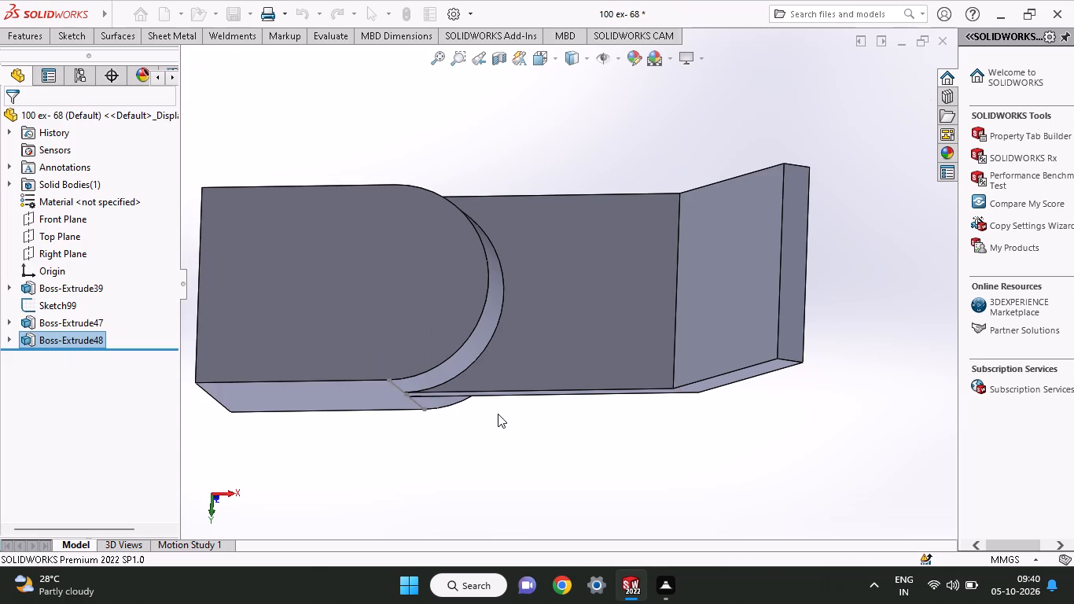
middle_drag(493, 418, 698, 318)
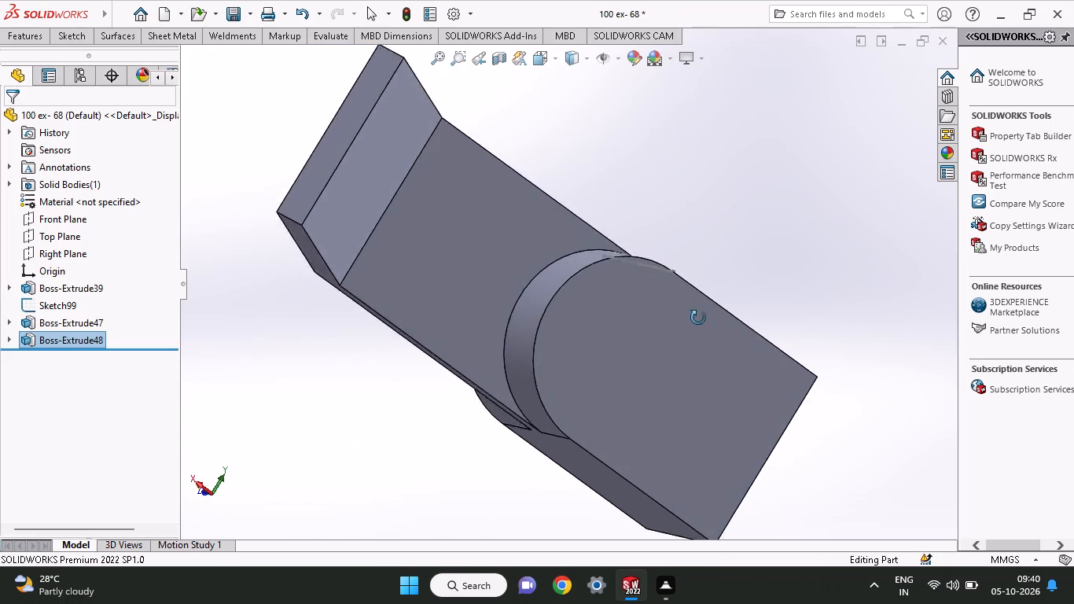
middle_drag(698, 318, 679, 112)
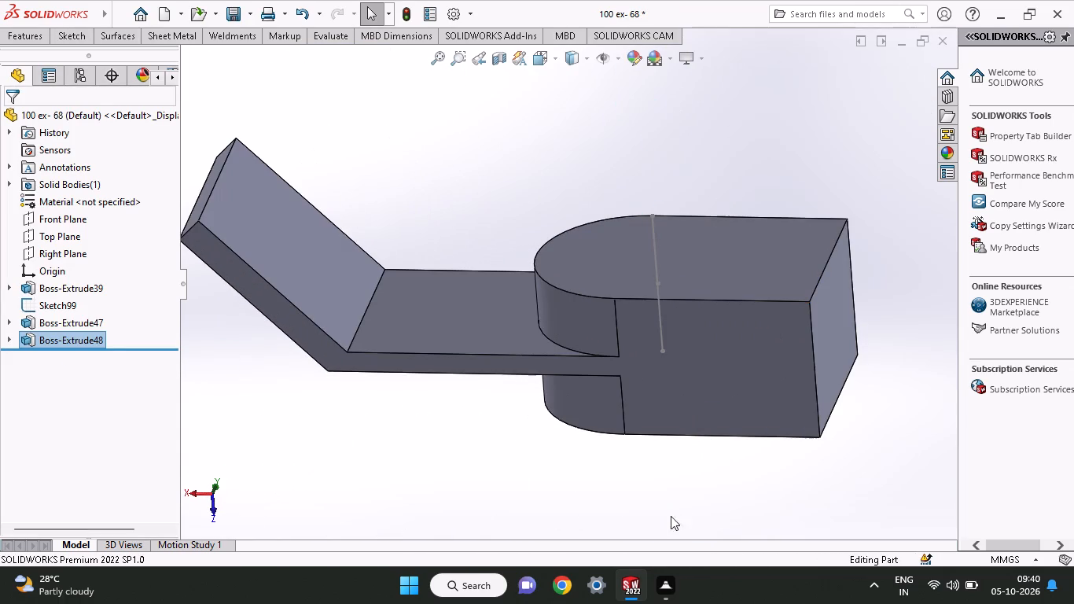
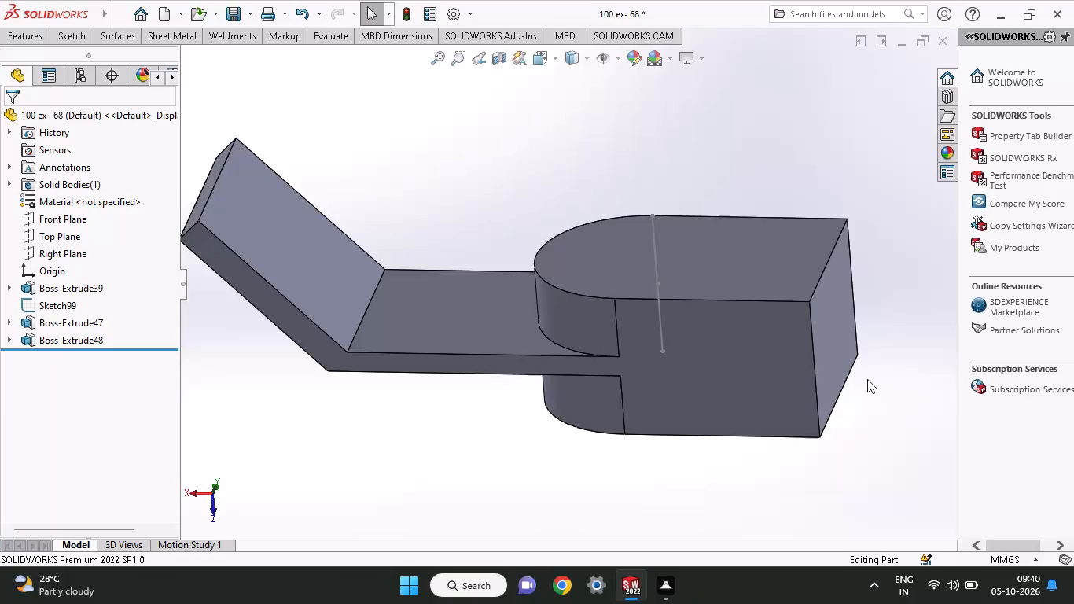
Start a sketch on the boss's flat top face and draw a circle about 25 mm in diameter, concentric with the rounded end.
click(623, 243)
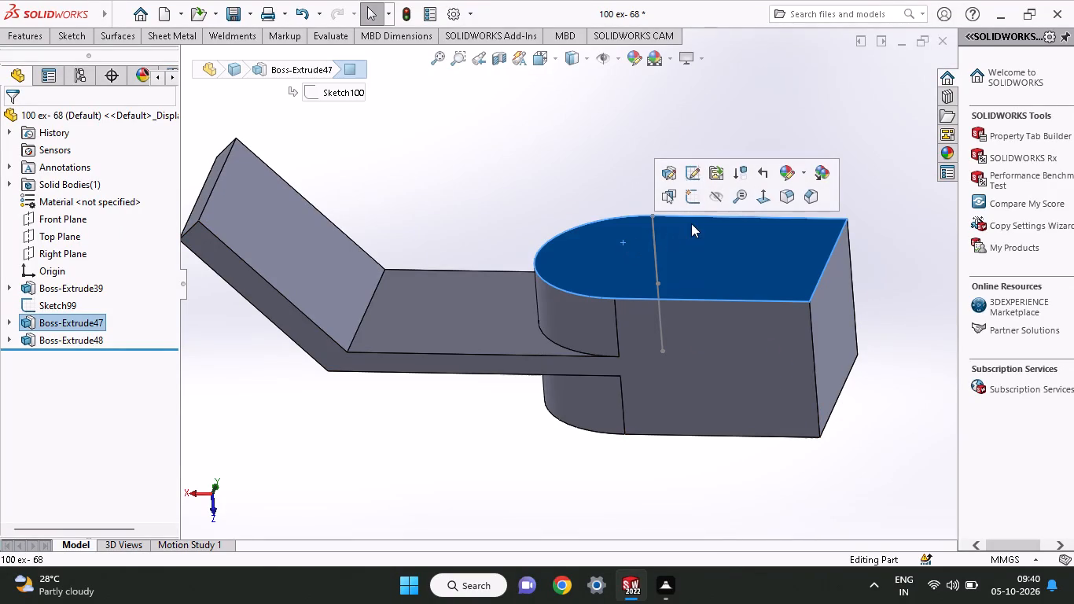
click(690, 204)
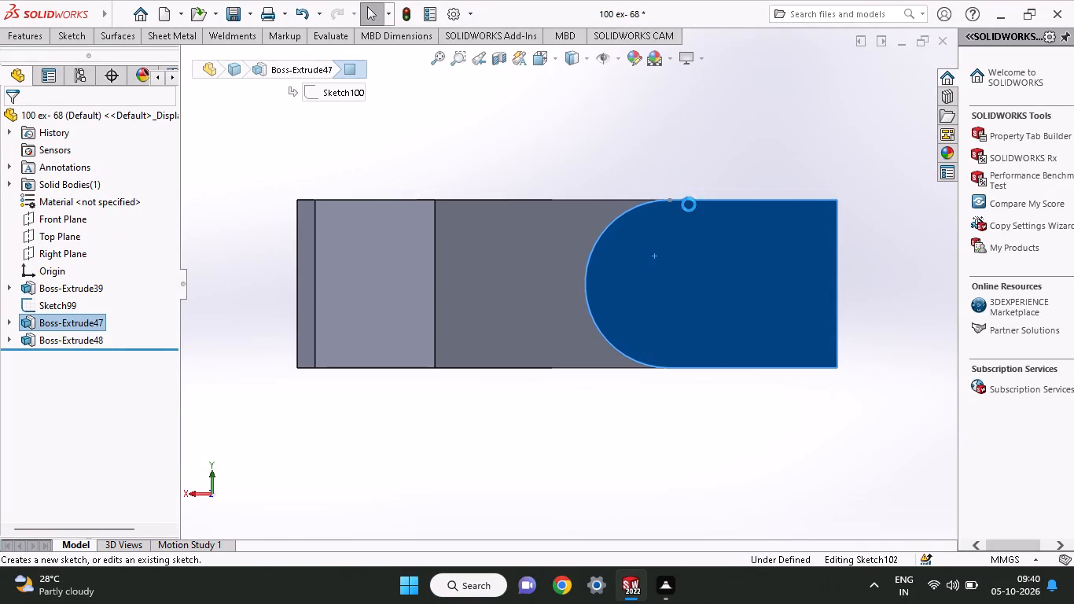
click(61, 41)
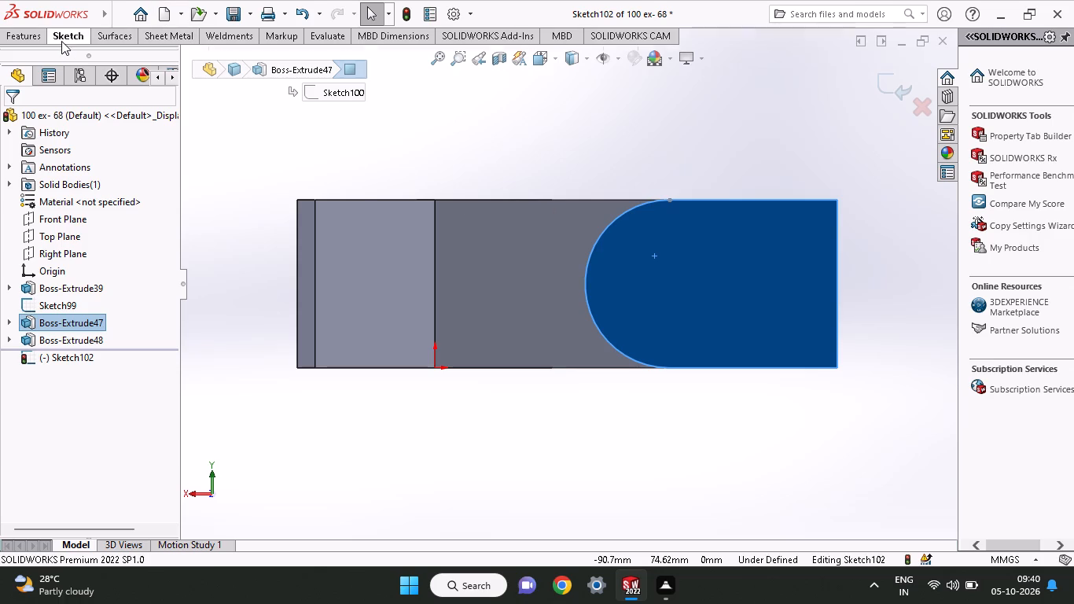
click(97, 95)
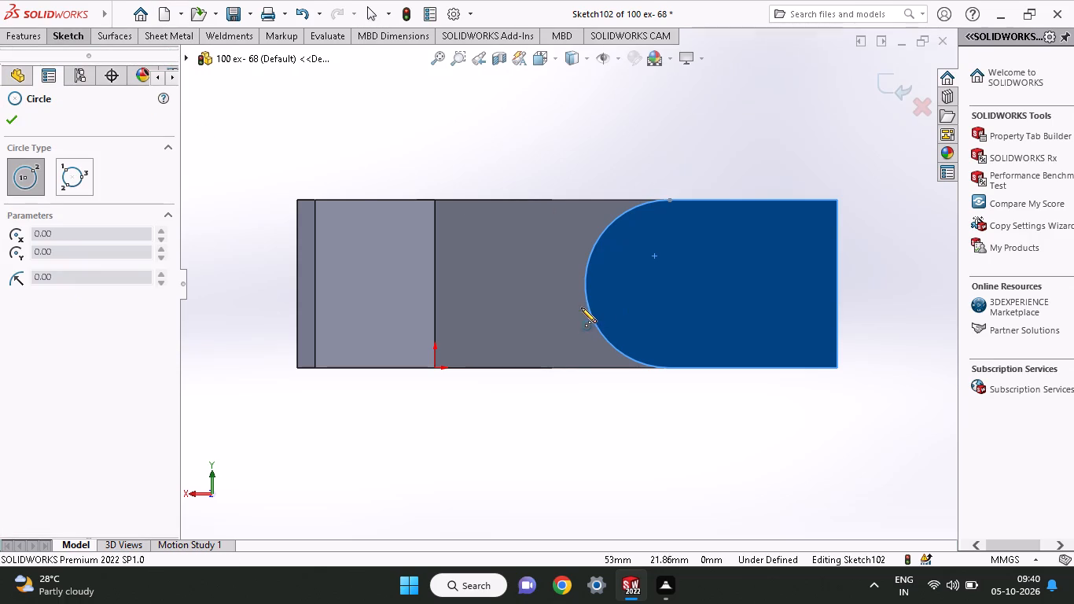
click(666, 285)
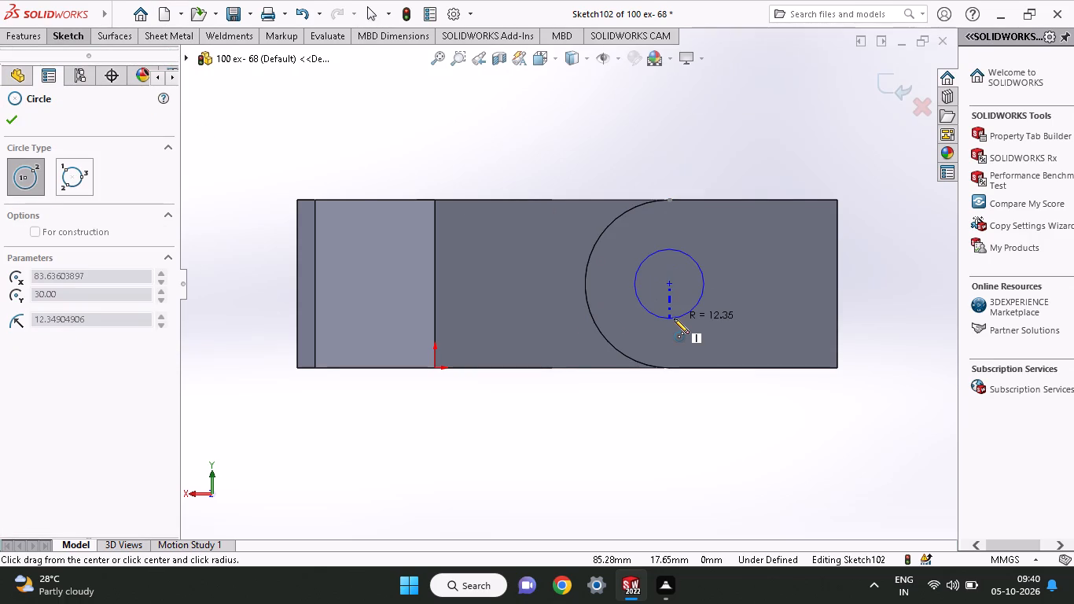
click(674, 319)
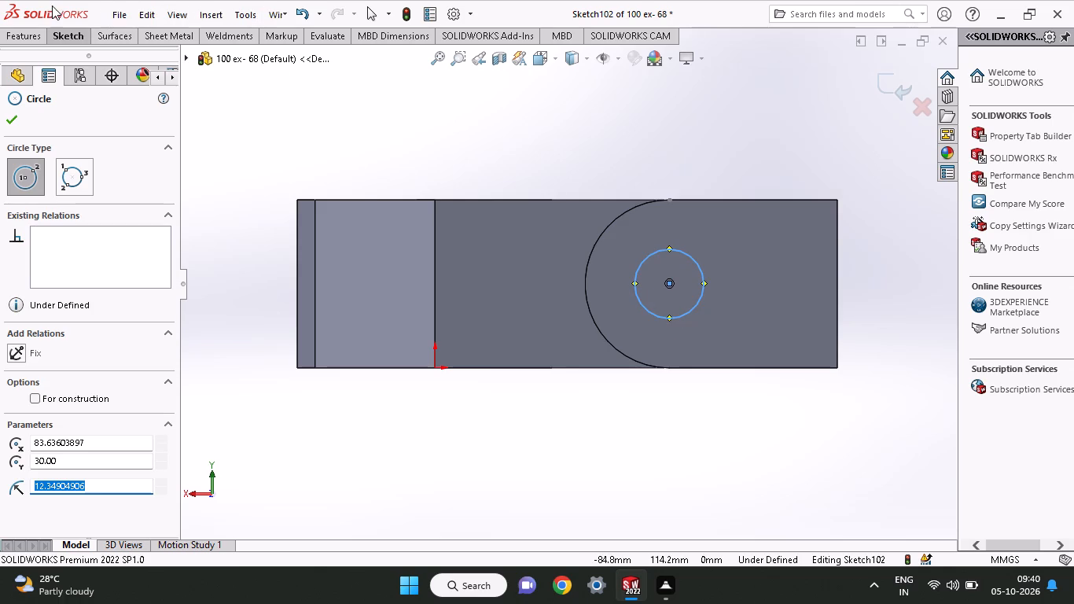
Dimension the circle's diameter as 30 mm.
click(66, 40)
click(61, 64)
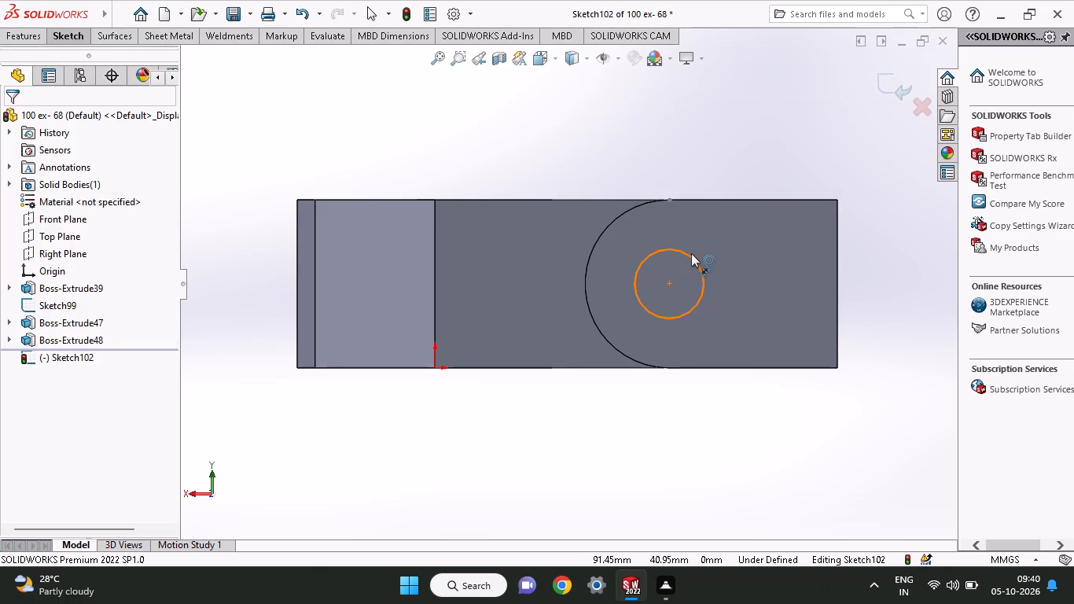
click(691, 253)
click(697, 116)
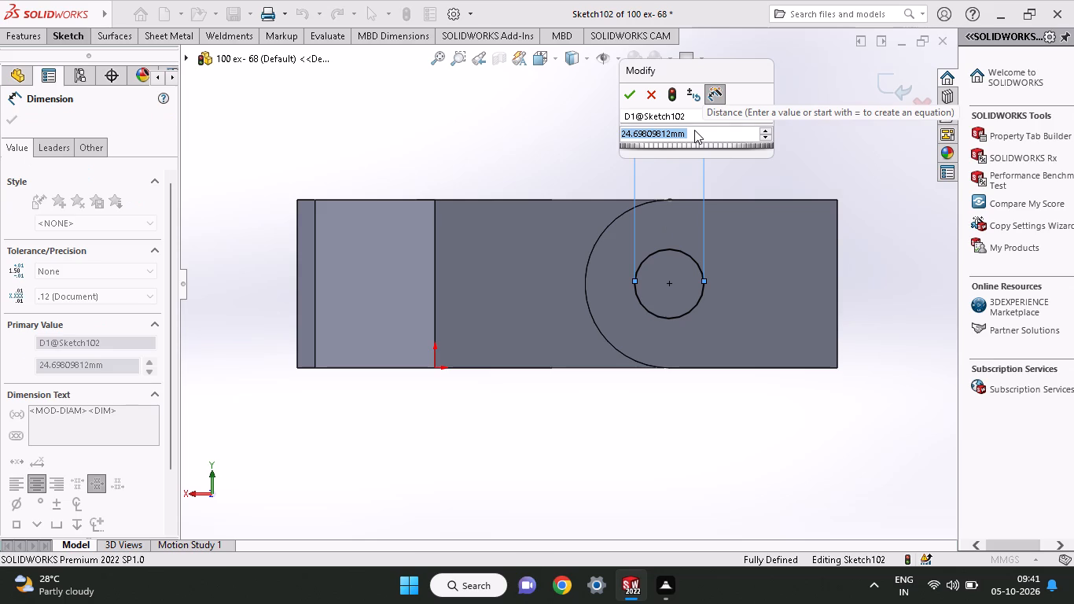
text(30)
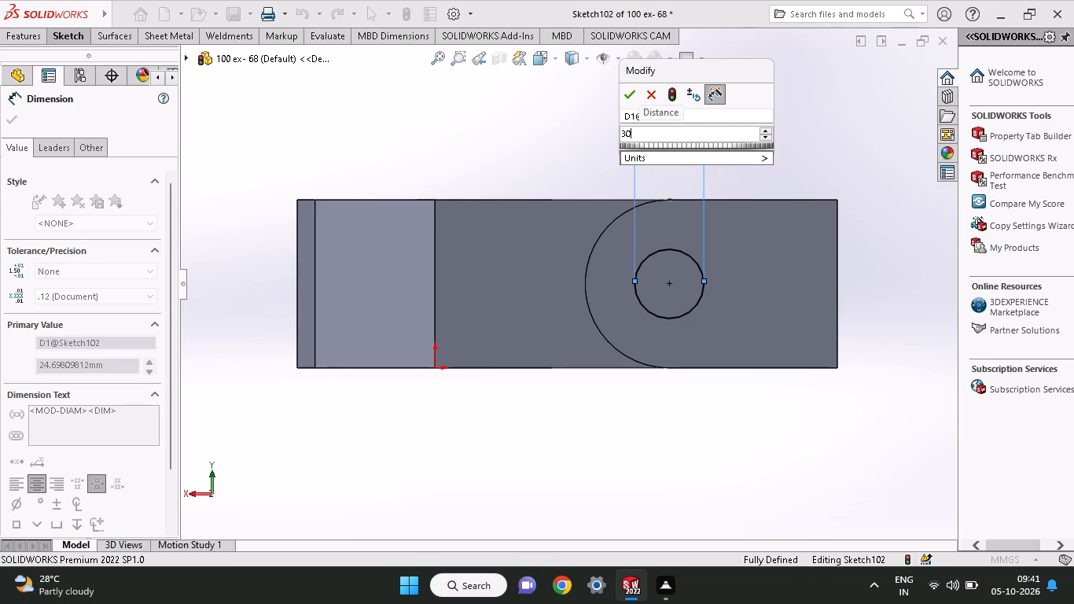
key(Return)
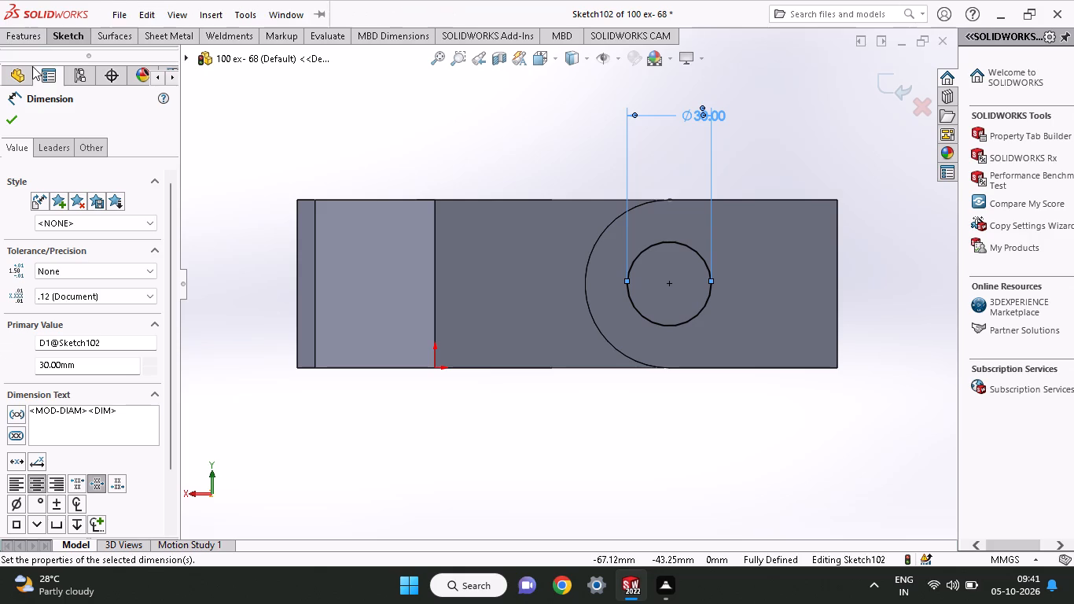
Cut-extrude the 30 mm circle through the boss, Blind 84 mm in Direction 1 and Blind 45 mm in Direction 2.
click(28, 38)
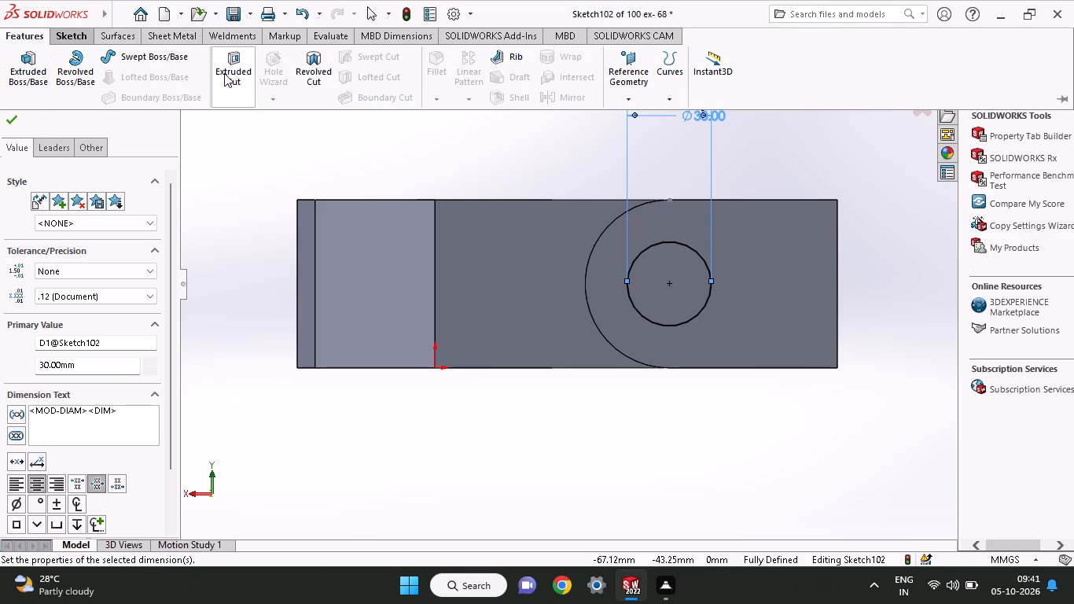
click(226, 73)
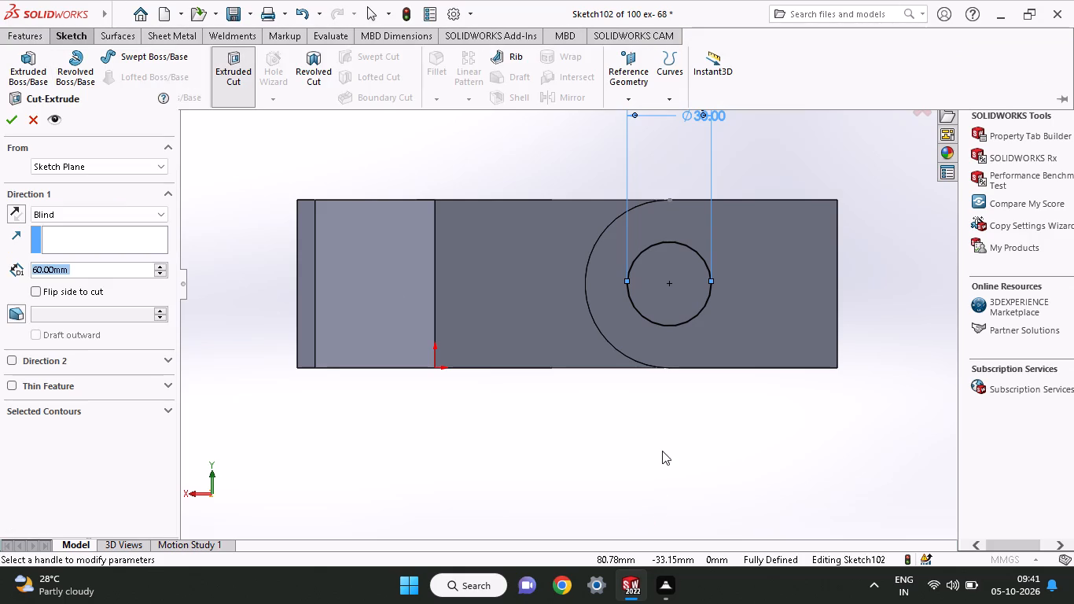
middle_drag(794, 276, 737, 409)
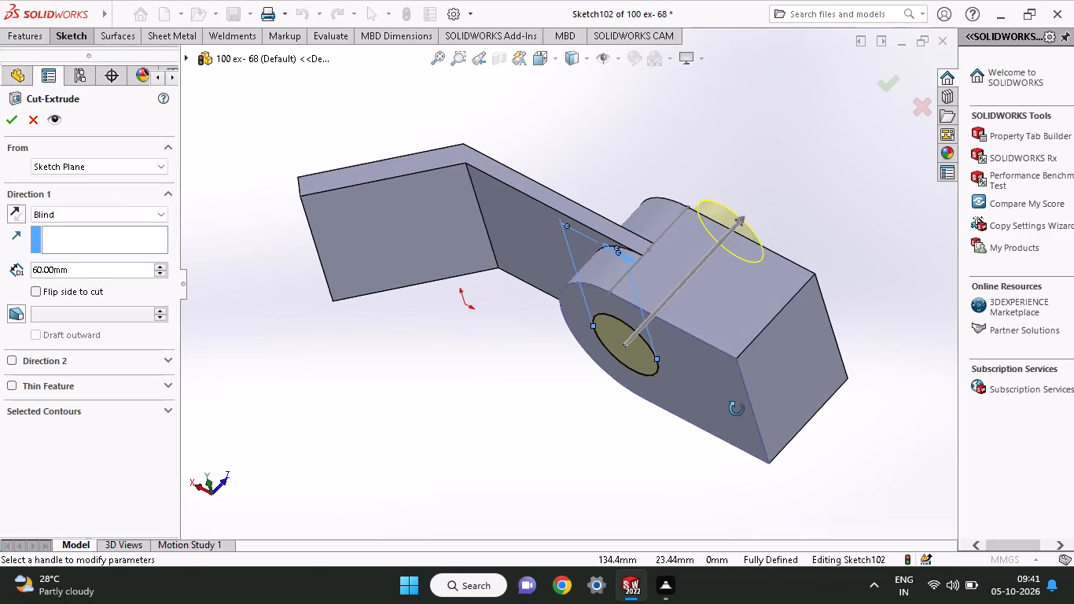
middle_drag(737, 409, 734, 410)
drag(745, 217, 771, 184)
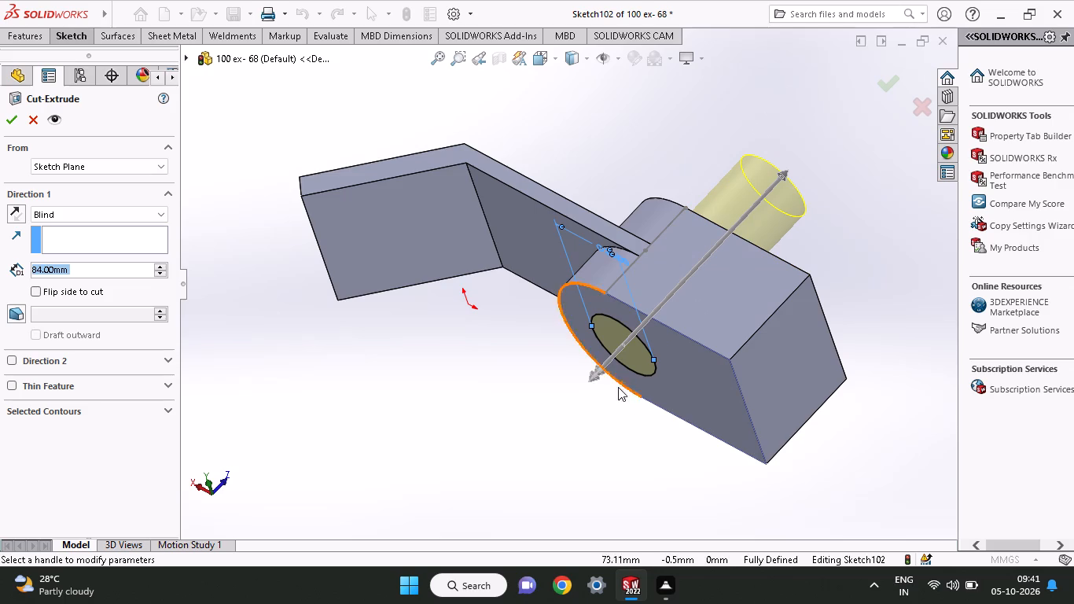
drag(601, 373, 543, 429)
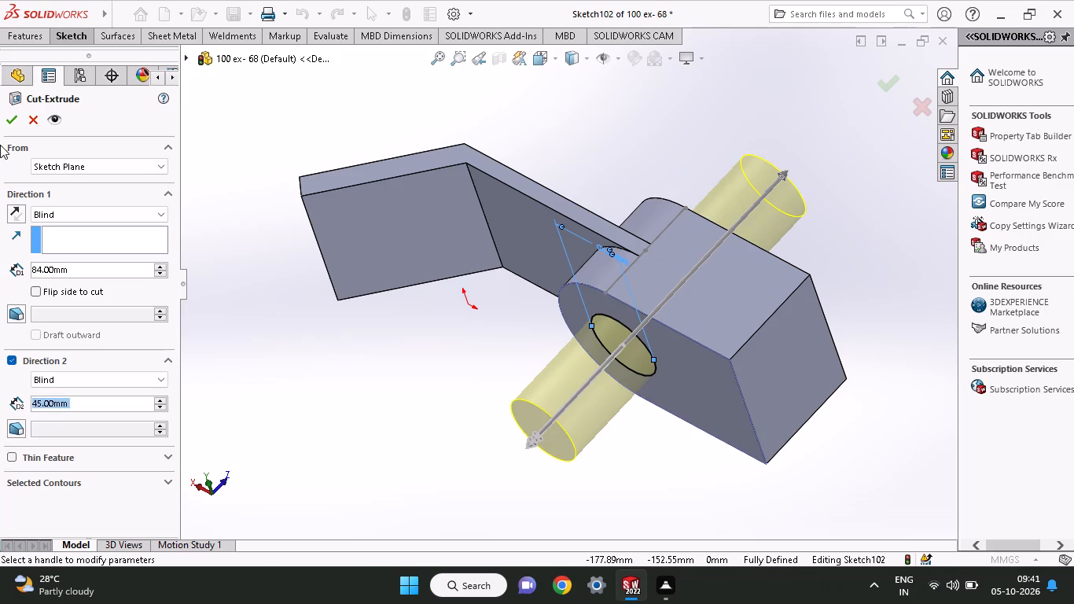
click(7, 114)
Start a sketch on the same boss face and draw a 45 mm horizontal centre line from the hole's edge to the block's end.
middle_drag(625, 463, 627, 455)
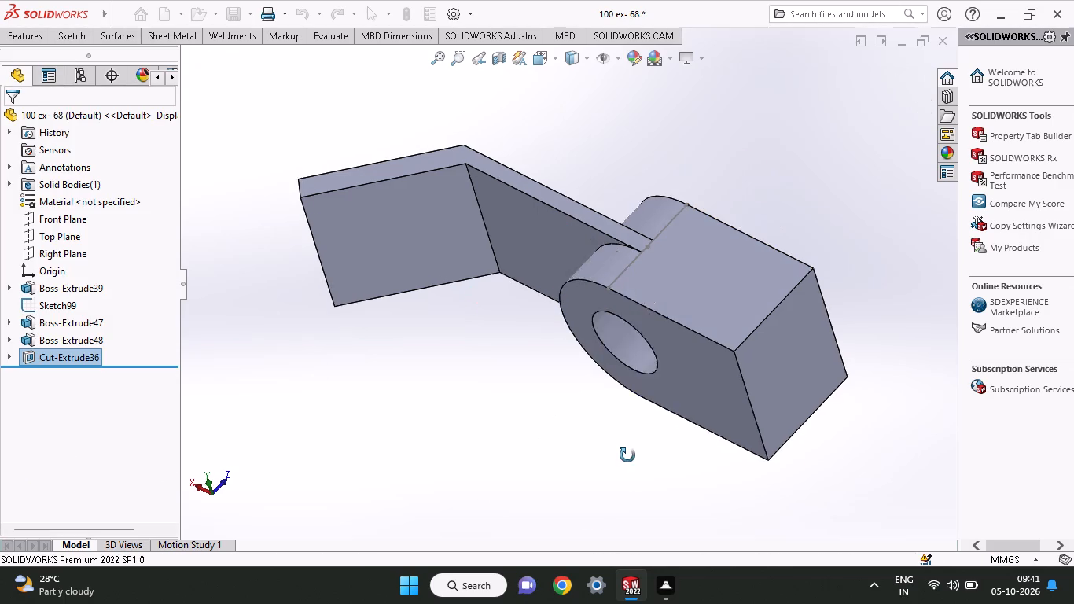
middle_drag(627, 455, 673, 328)
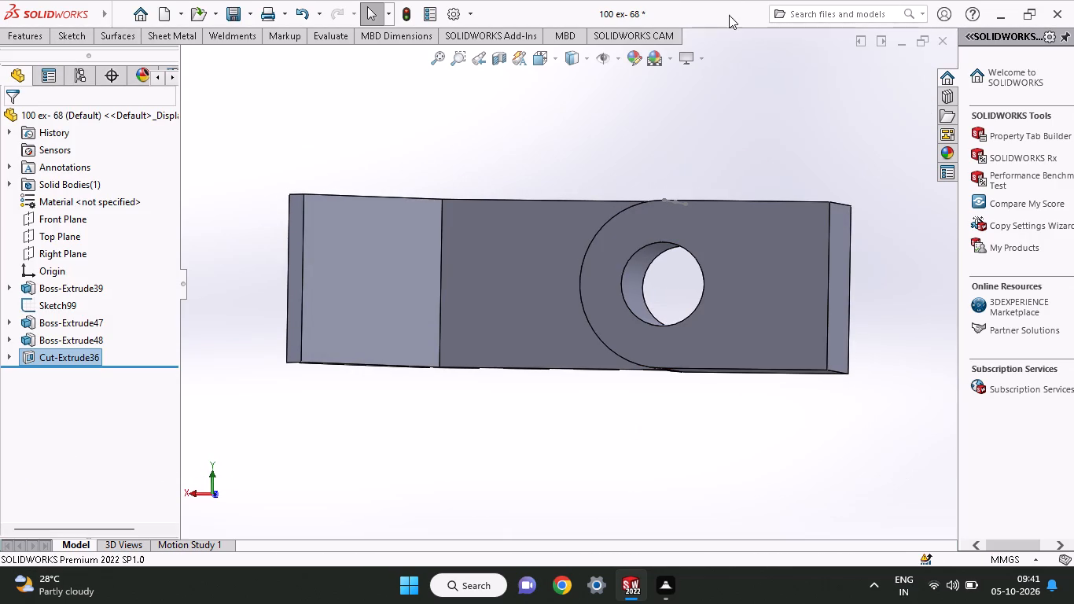
click(789, 273)
click(851, 231)
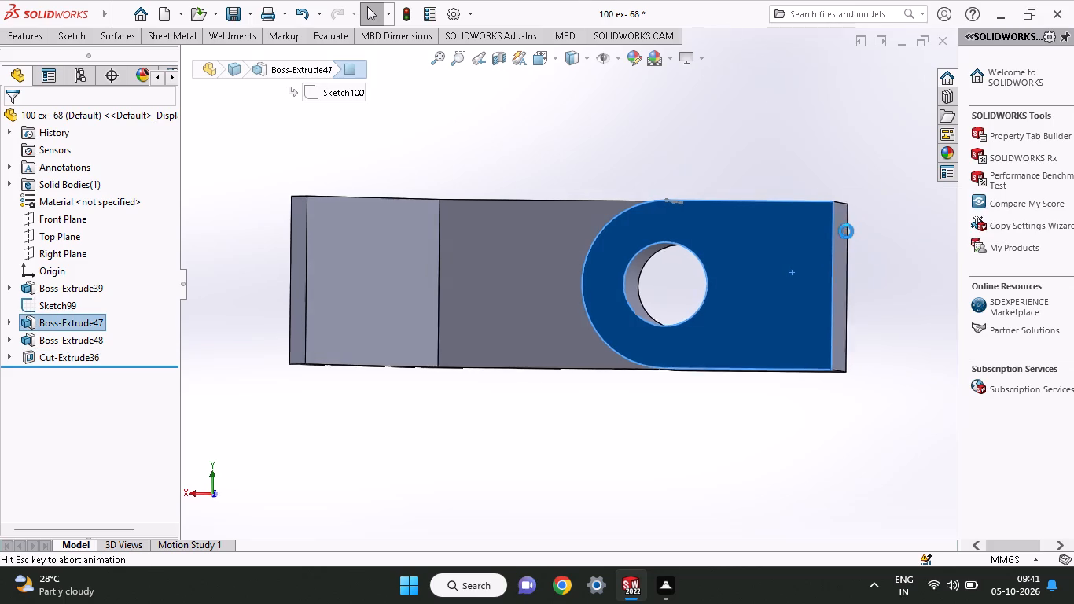
click(48, 38)
click(101, 51)
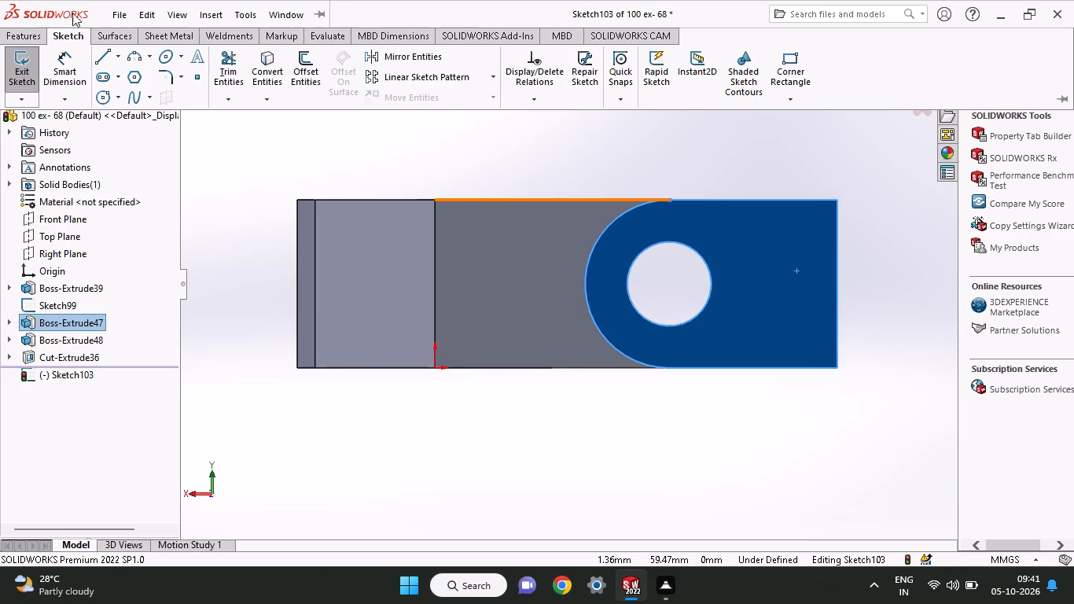
click(108, 61)
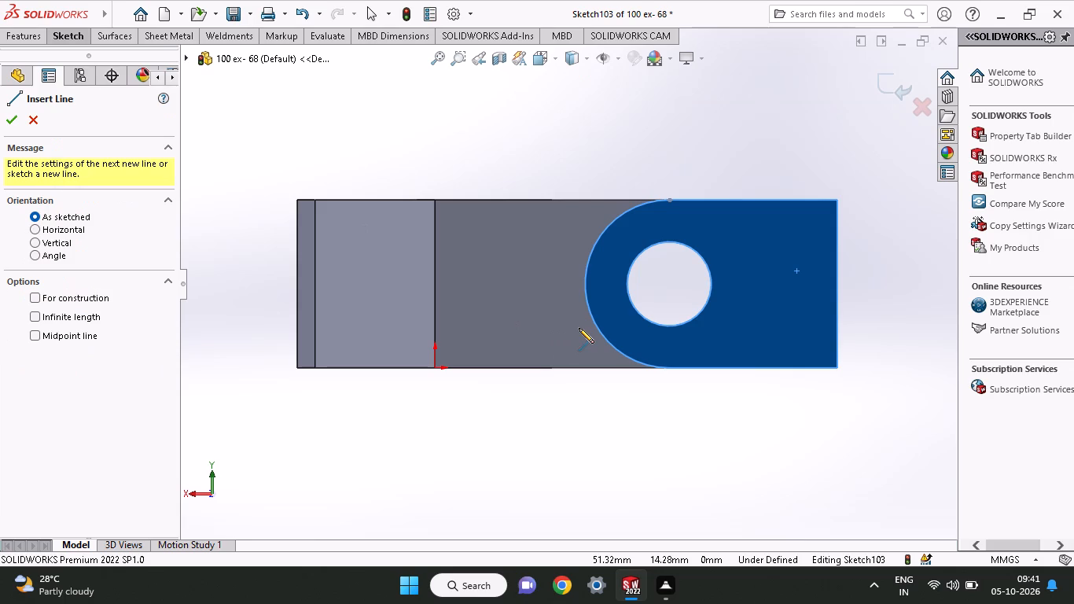
click(712, 281)
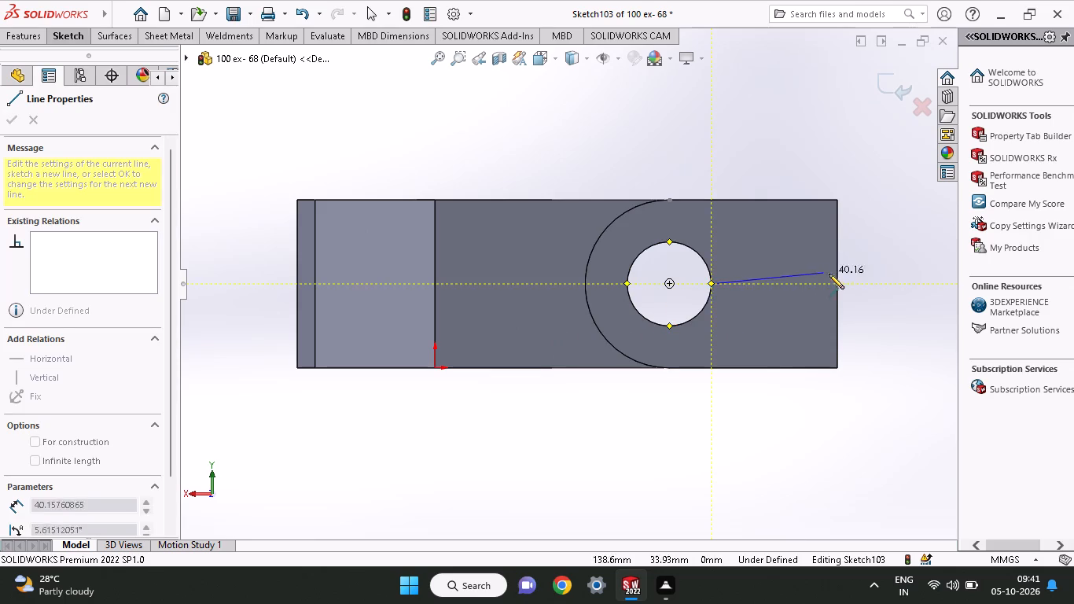
click(837, 282)
right_click(866, 243)
click(878, 253)
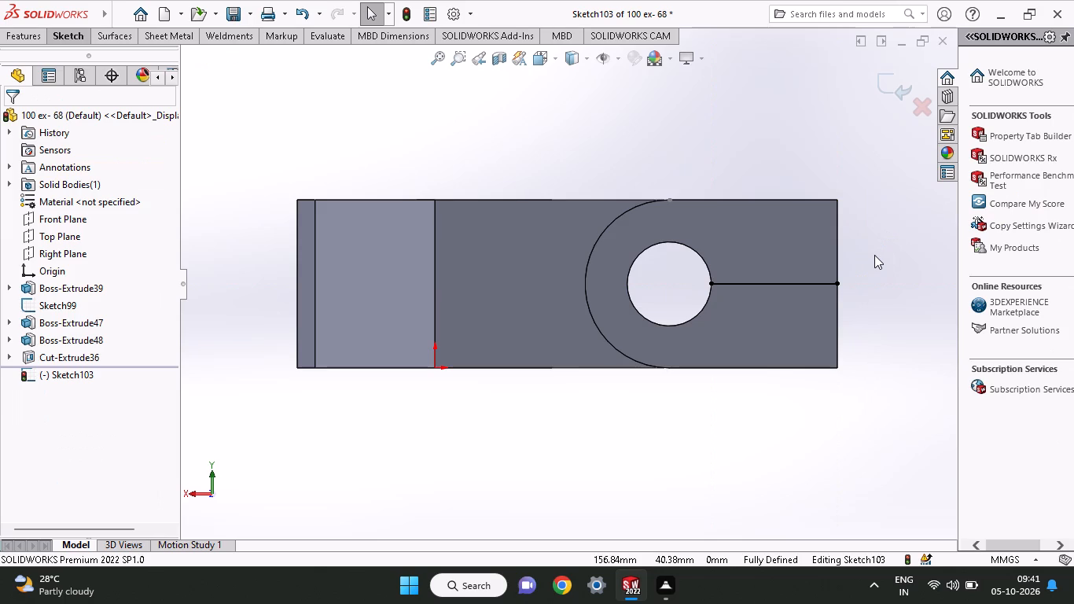
Offset the horizontal centre line bi-directionally by 9 mm, with dimensions added.
click(81, 33)
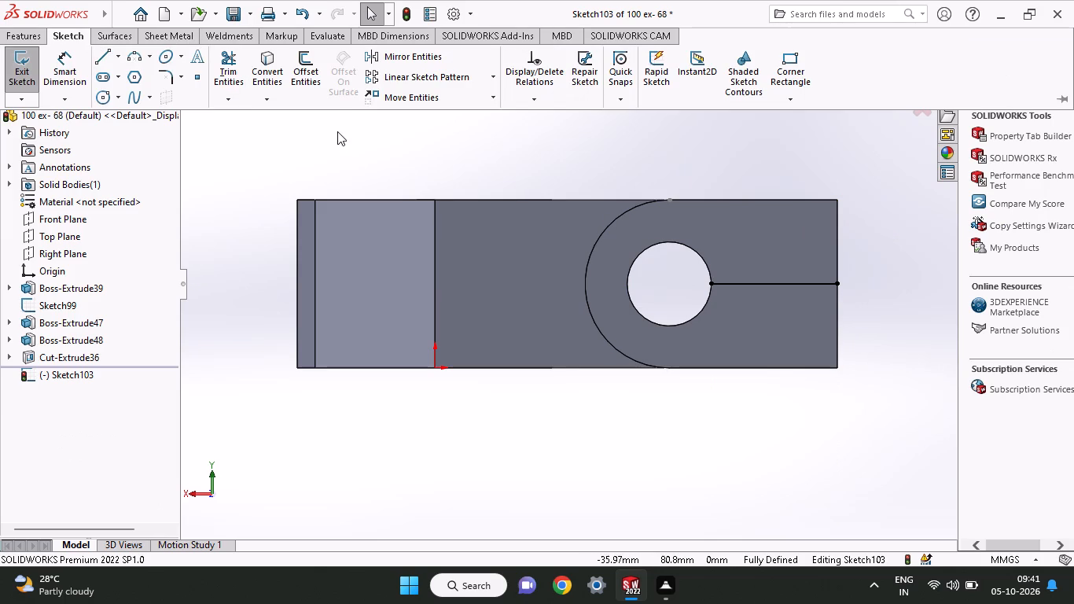
click(305, 86)
click(771, 283)
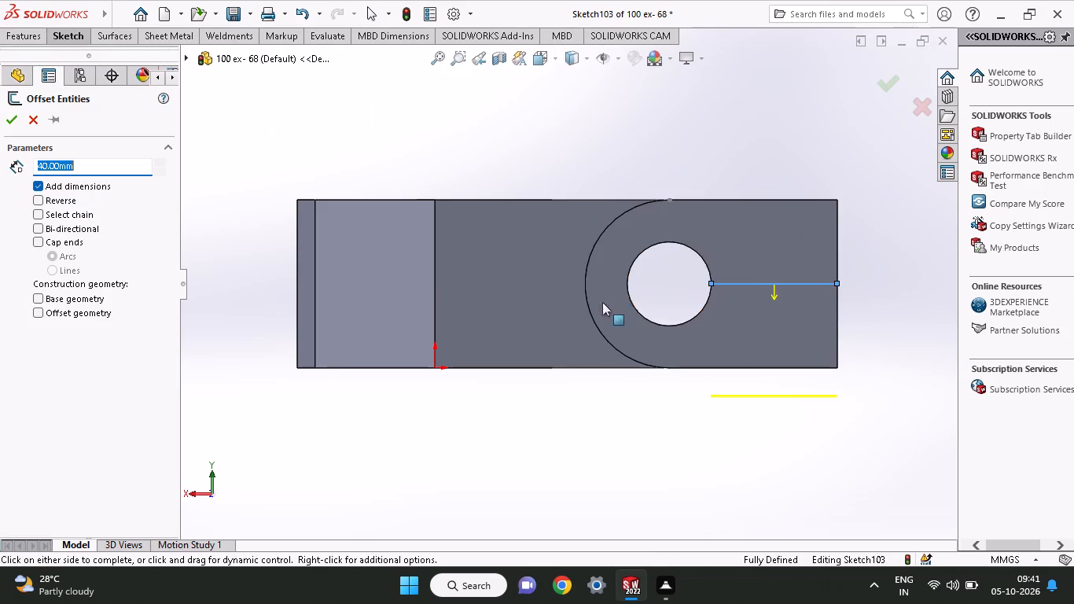
click(63, 223)
drag(95, 167, 0, 164)
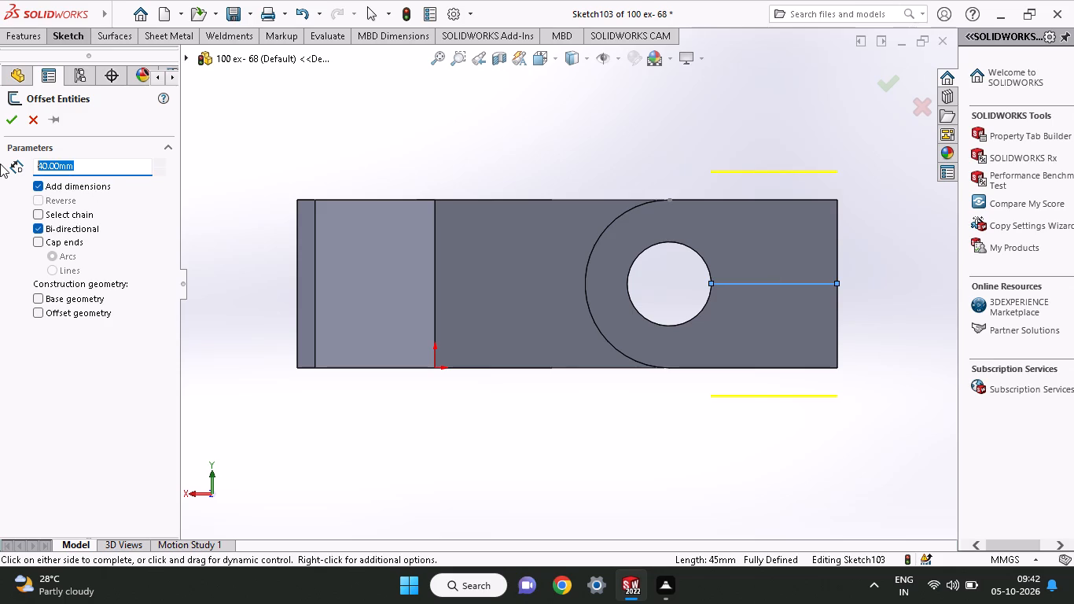
key(9)
key(Return)
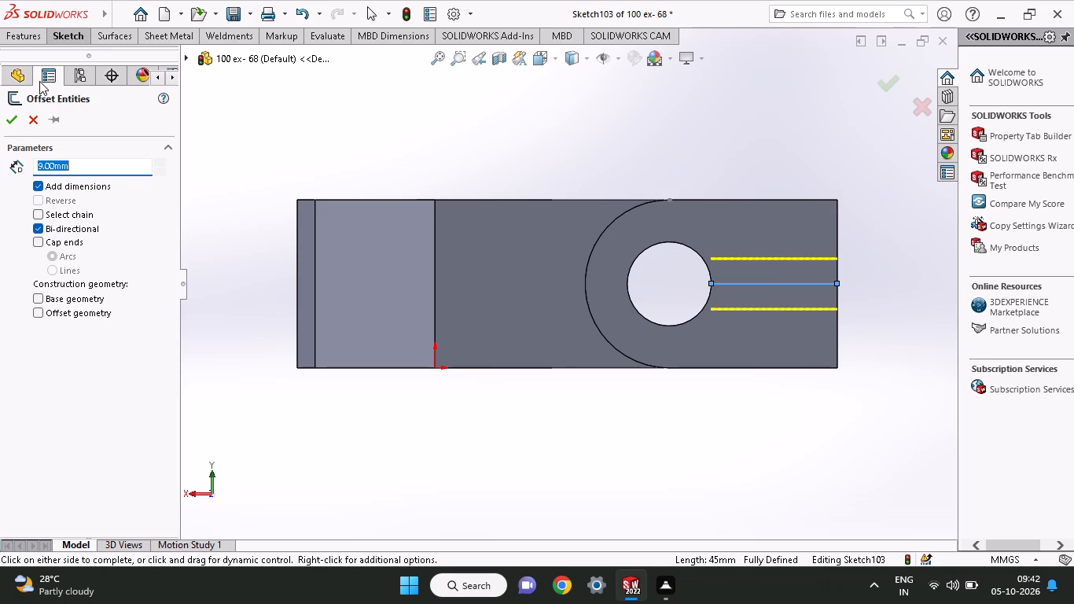
click(11, 116)
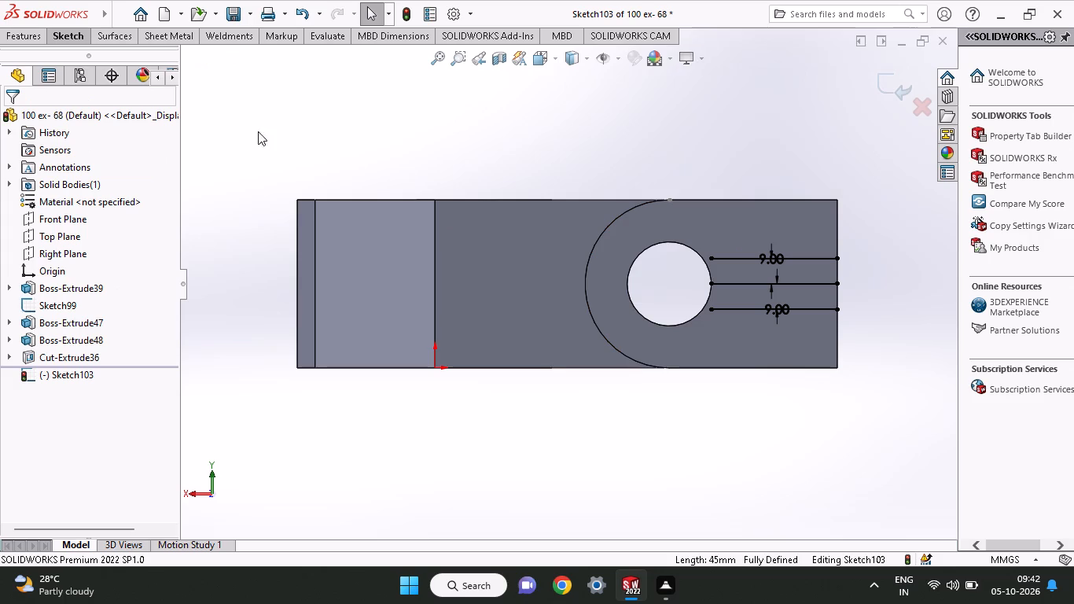
Extend the lower offset line with a horizontal line from its inner end into the hole.
click(70, 33)
click(97, 64)
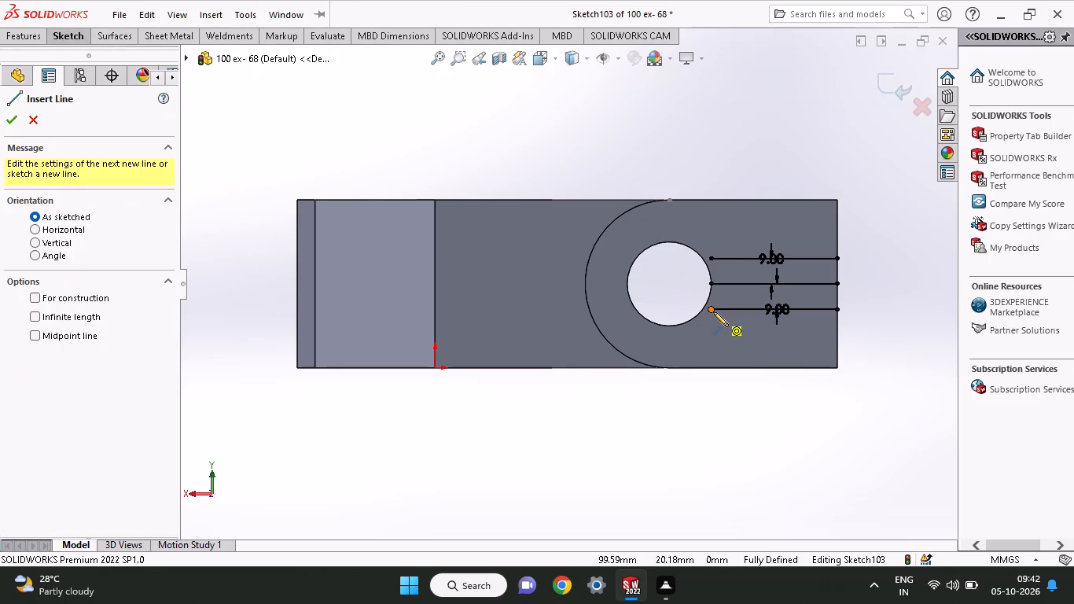
click(712, 311)
click(676, 310)
right_click(675, 271)
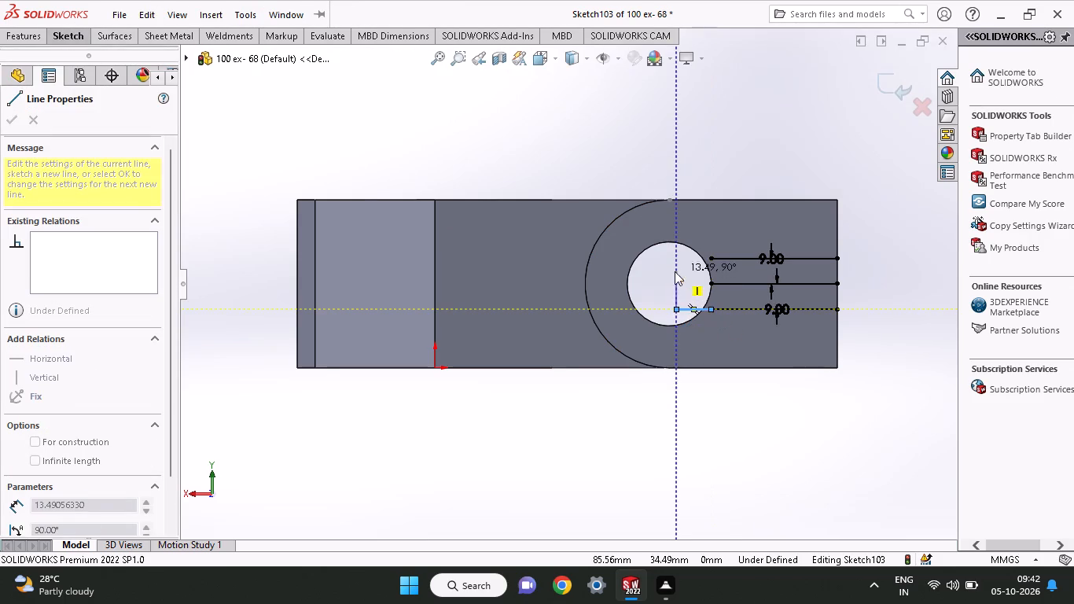
click(691, 281)
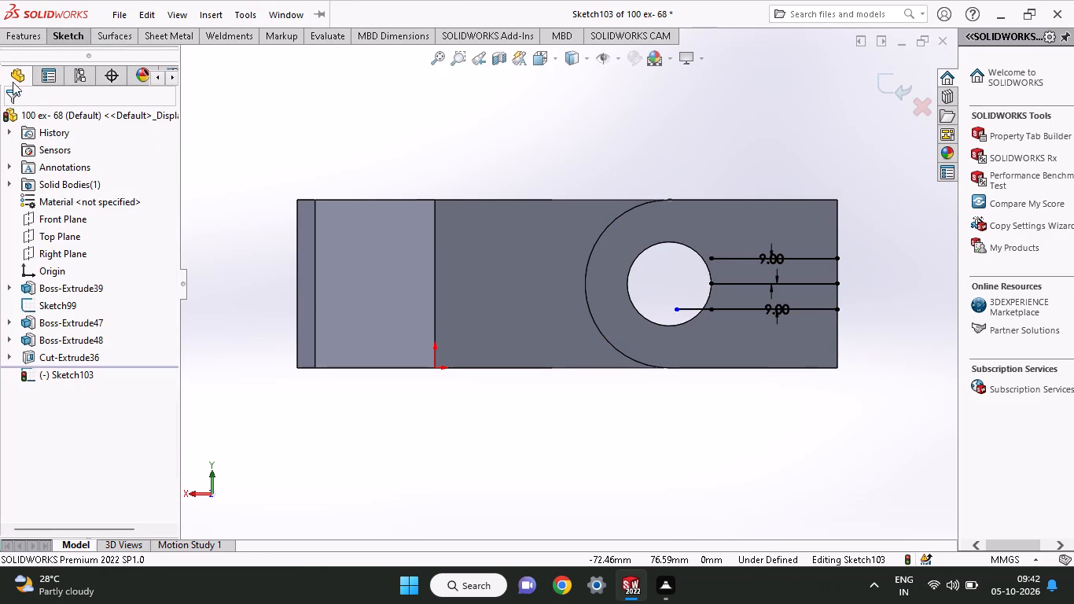
Extend the upper offset line with a horizontal line about 16 mm long from its inner end into the hole.
click(75, 34)
click(103, 61)
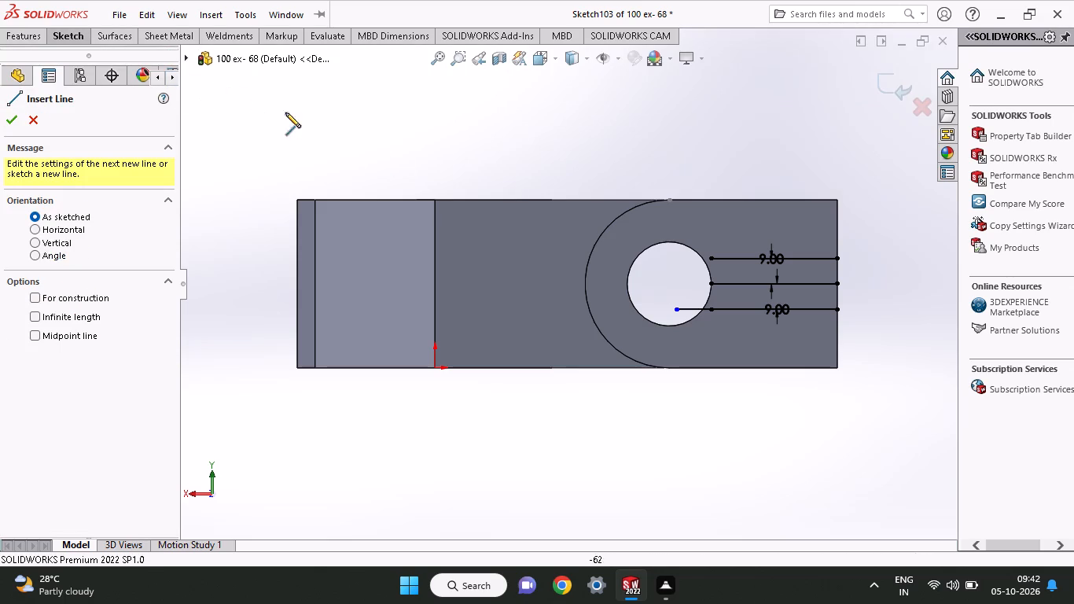
click(709, 262)
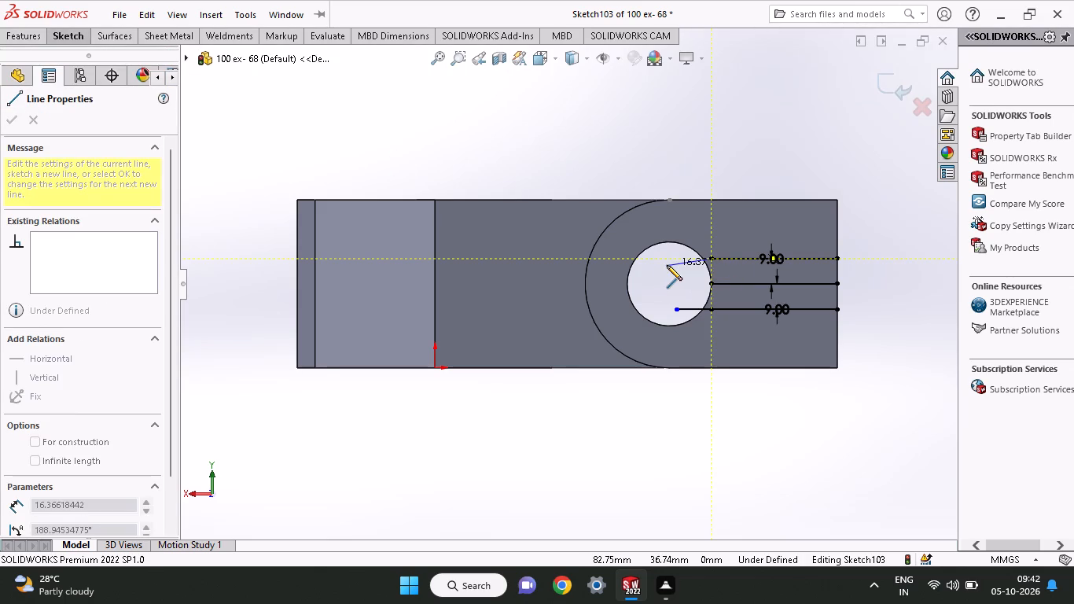
click(667, 261)
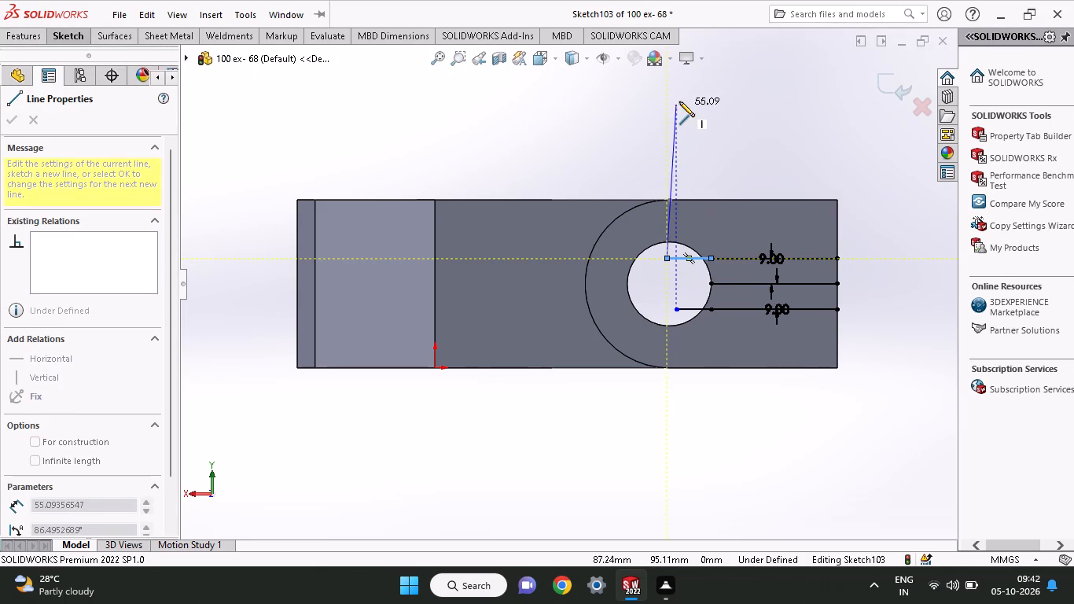
right_click(679, 101)
click(692, 118)
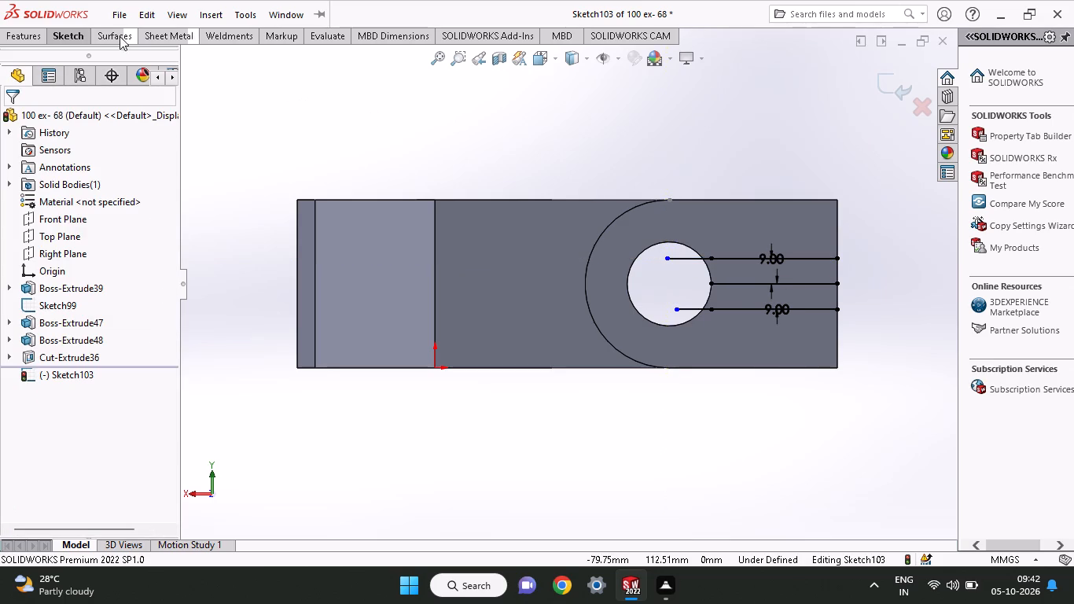
Draw a circle of 15 mm radius centred on the through hole, matching the hole's edge.
click(73, 41)
click(101, 96)
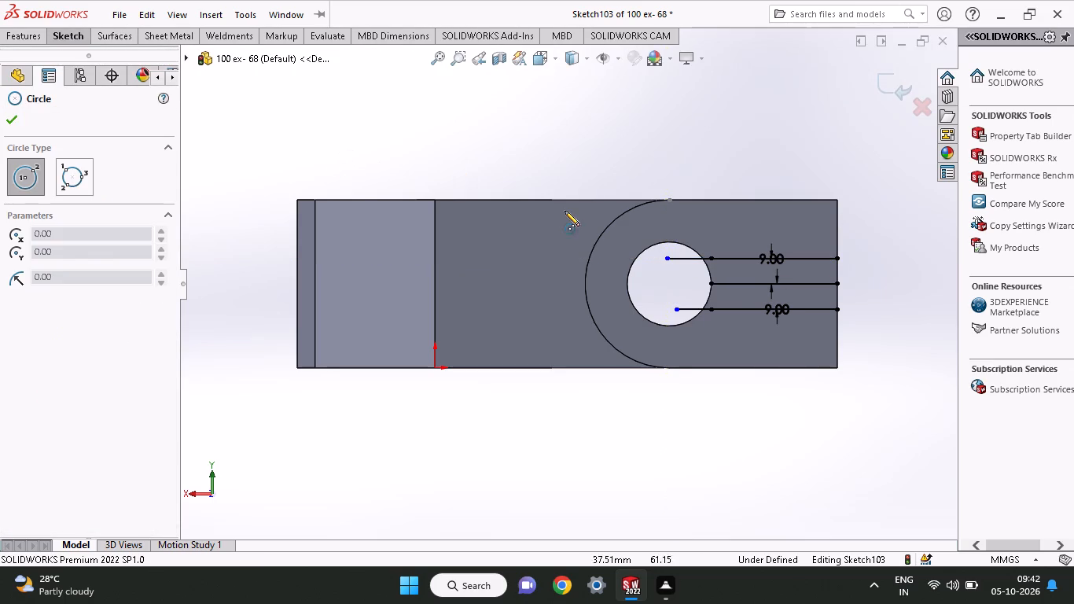
click(667, 284)
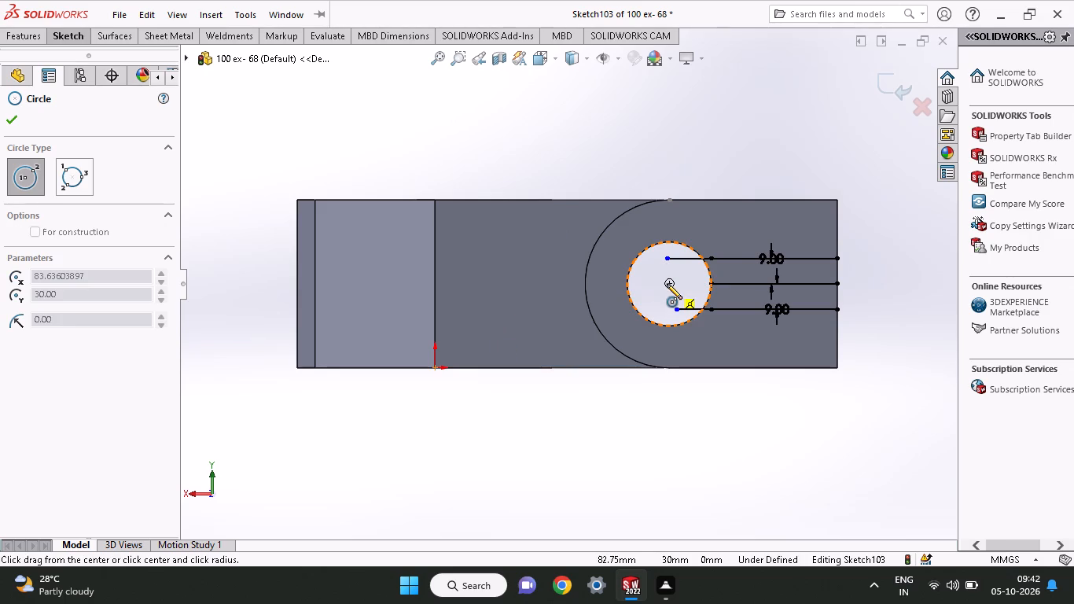
click(686, 319)
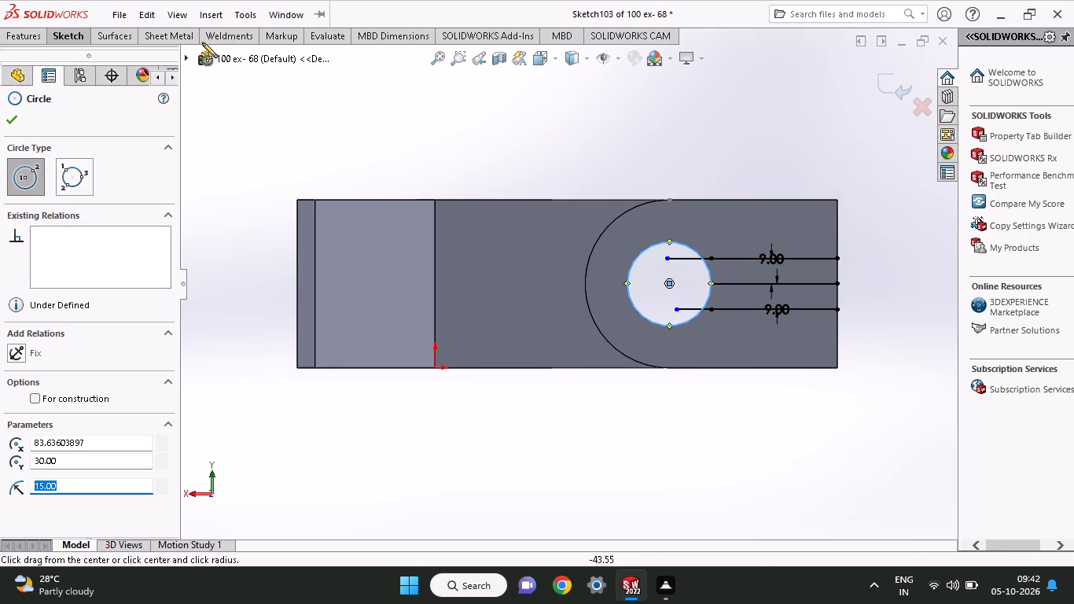
Power trim the portions of the upper and lower lines that lie inside the circle.
click(60, 41)
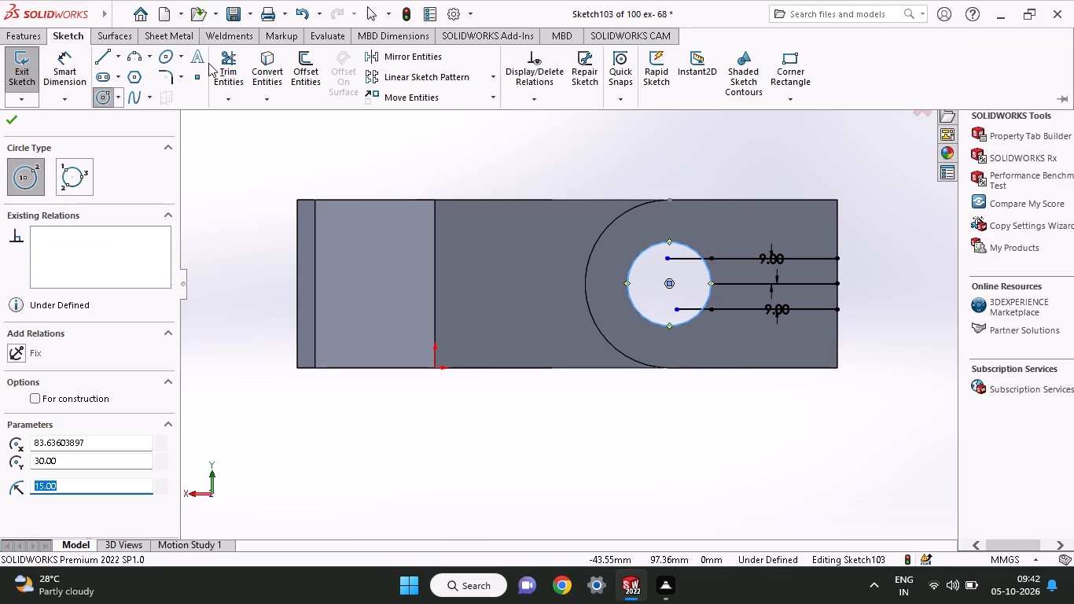
click(224, 53)
drag(690, 277, 681, 256)
drag(690, 286, 684, 314)
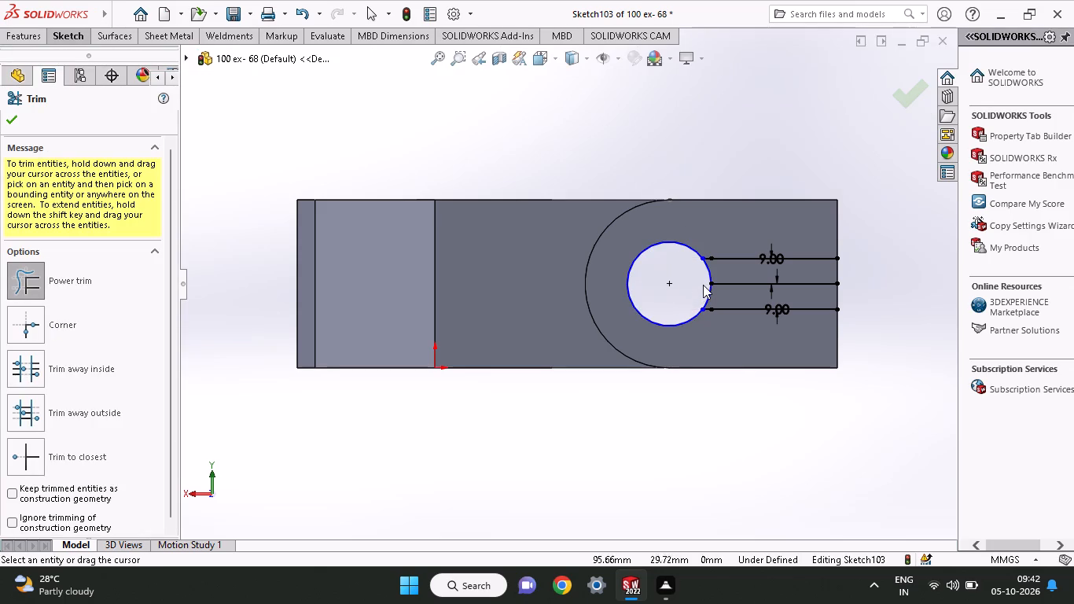
Close the slot profile with an 18 mm vertical line joining the two offset lines' outer ends at the block's end.
click(66, 34)
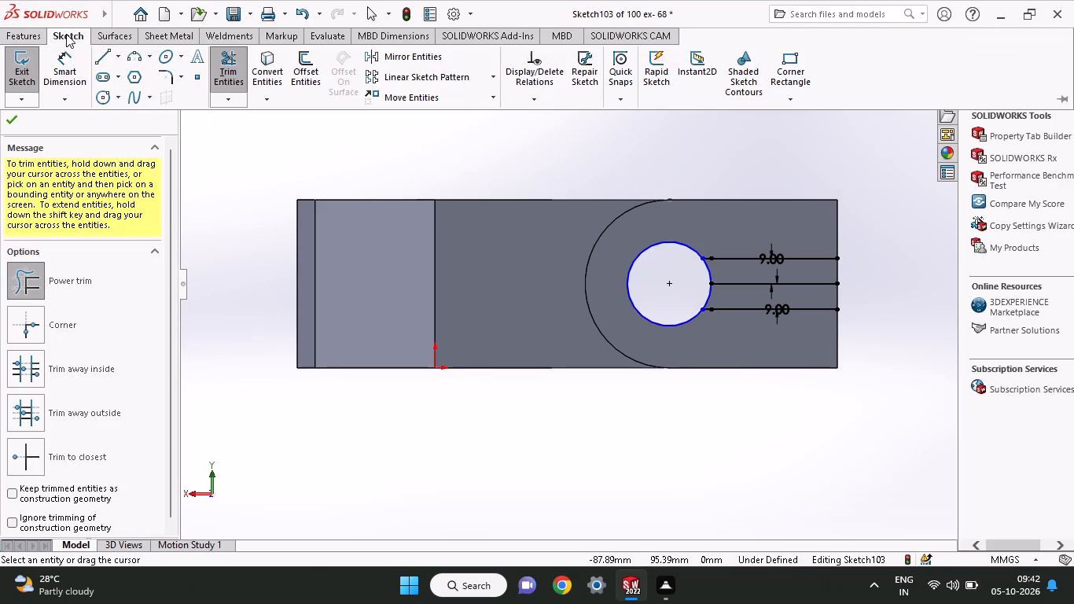
click(94, 59)
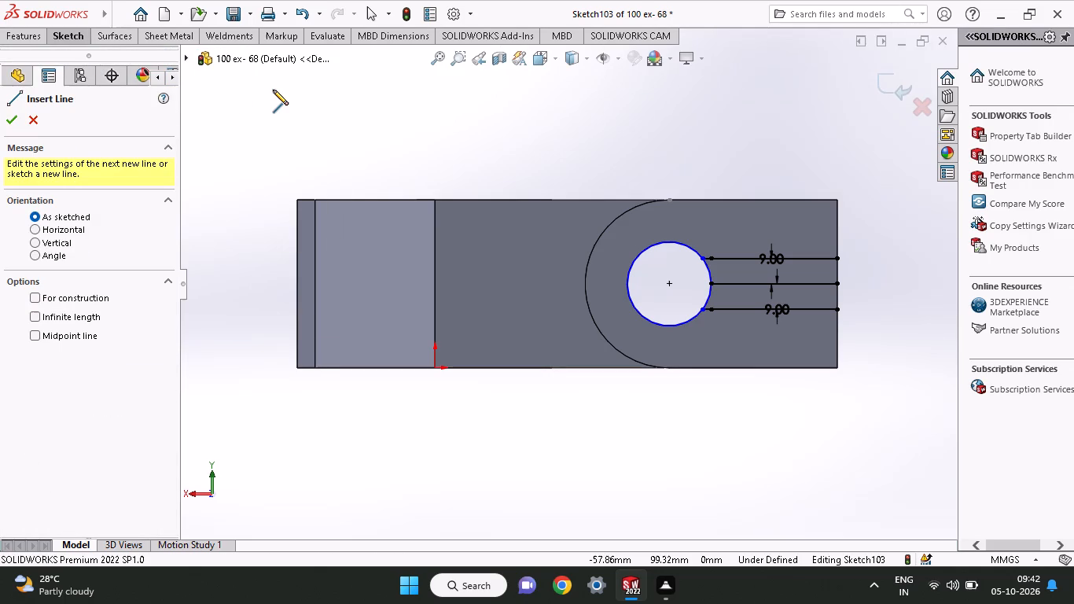
click(839, 259)
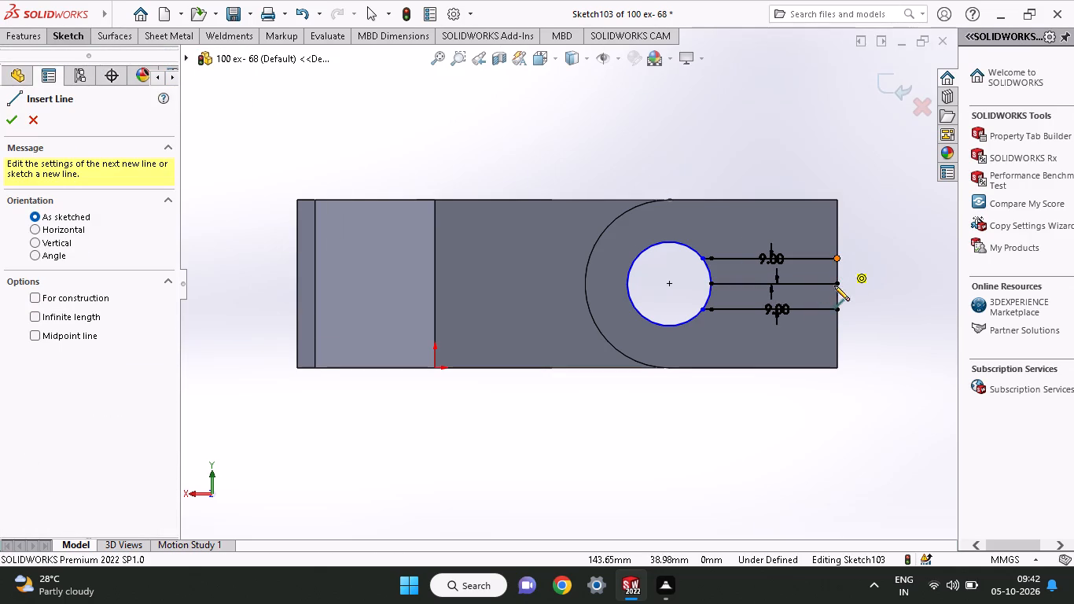
click(834, 310)
right_click(862, 179)
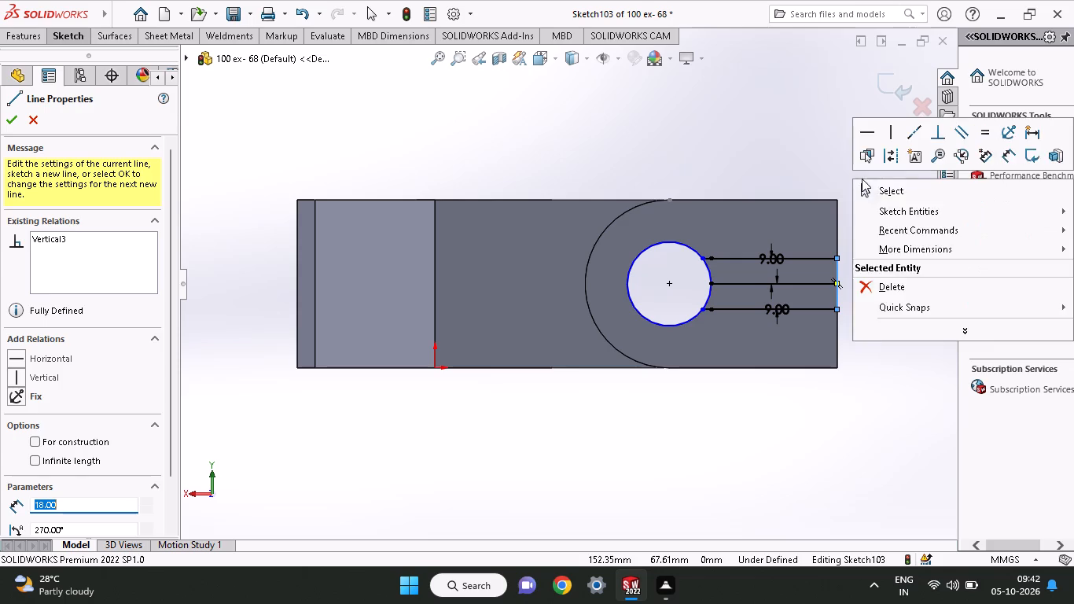
click(868, 188)
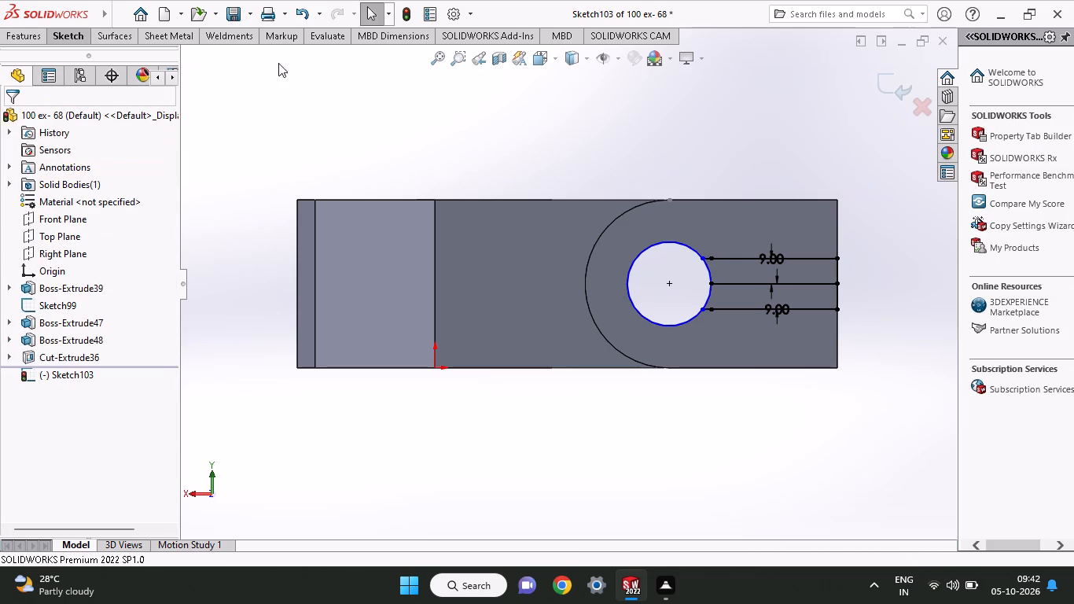
Extrude-cut both slot regions blind, 94 mm in direction 1 and 42 mm in direction 2.
click(35, 33)
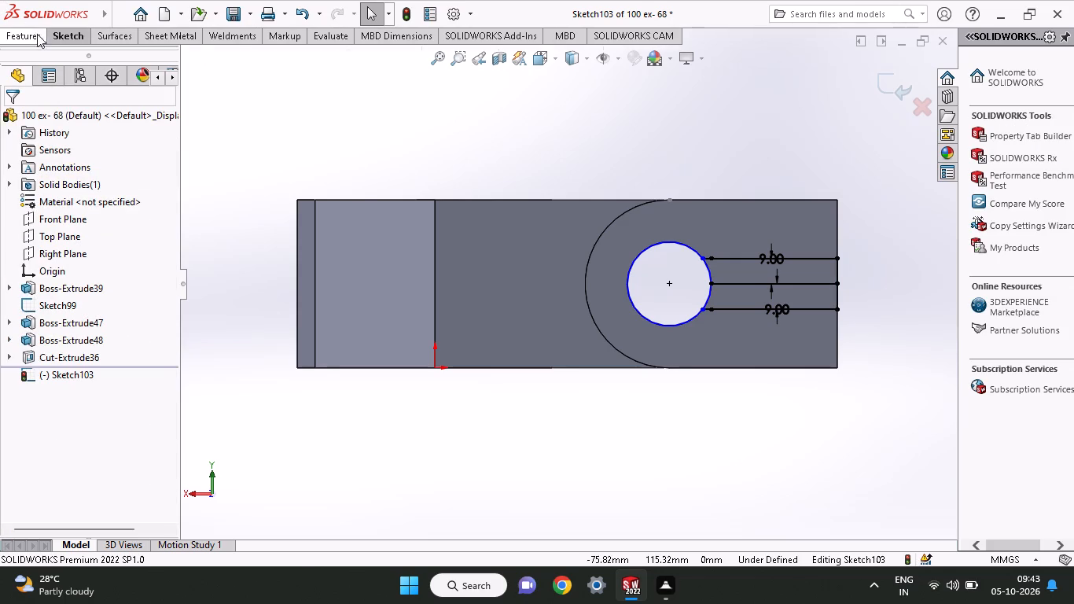
click(237, 64)
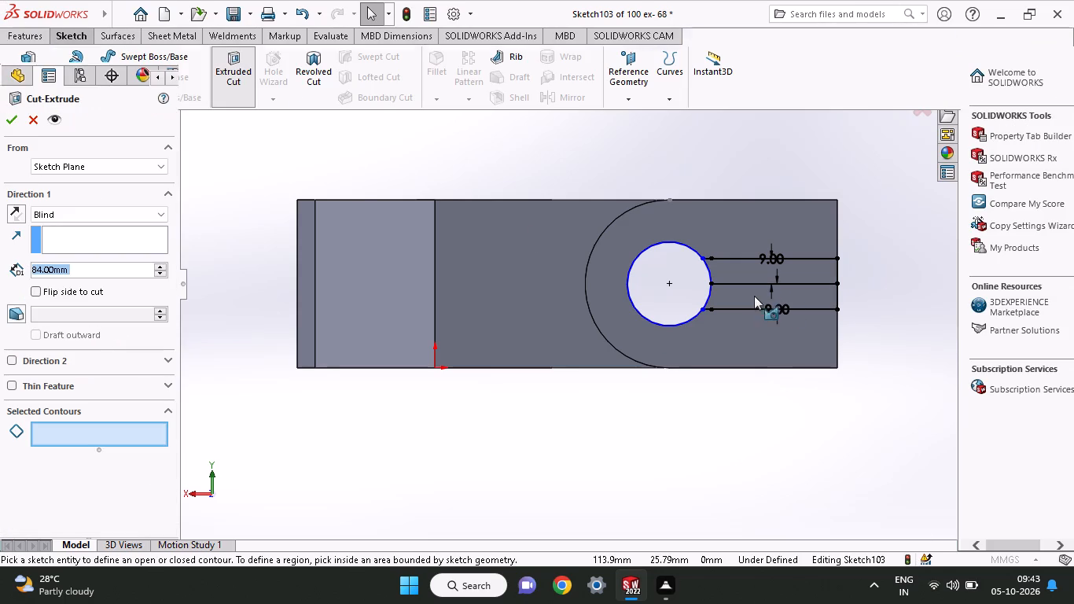
click(754, 296)
click(759, 271)
middle_drag(894, 419, 777, 337)
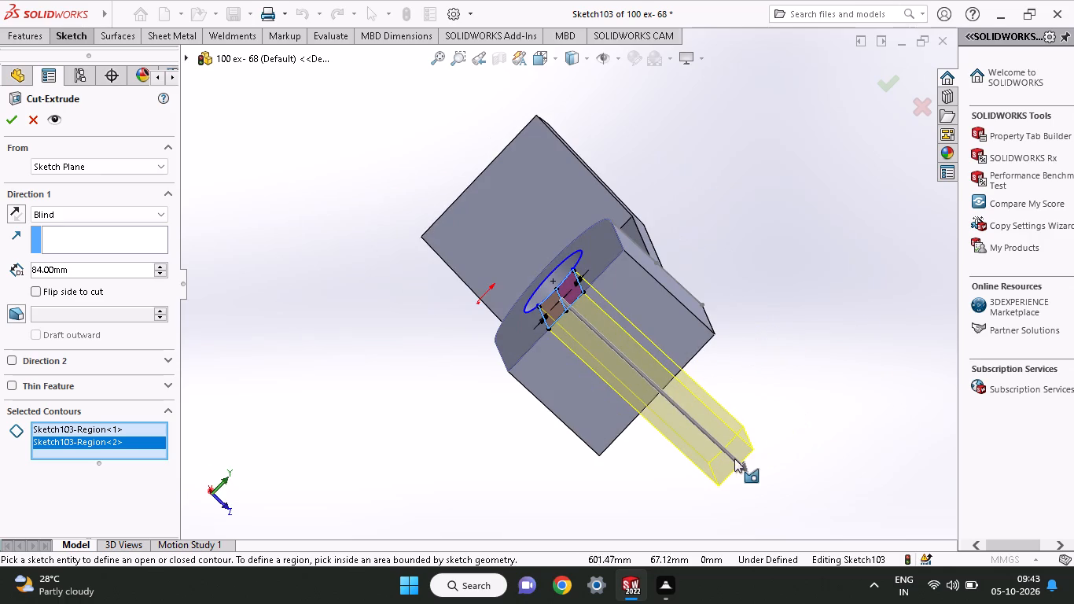
drag(741, 464, 757, 471)
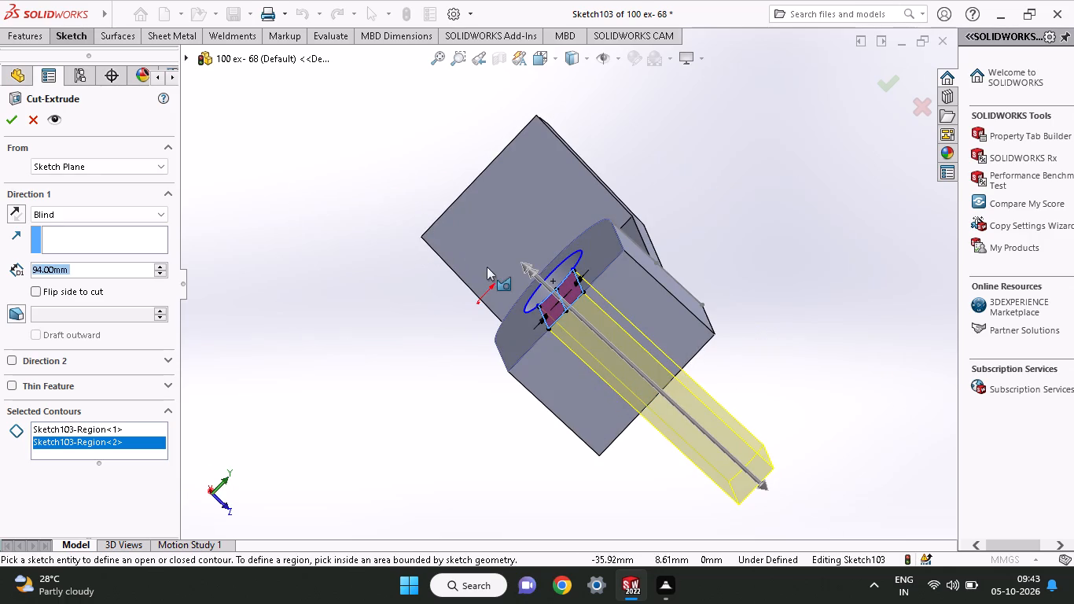
drag(526, 268, 475, 218)
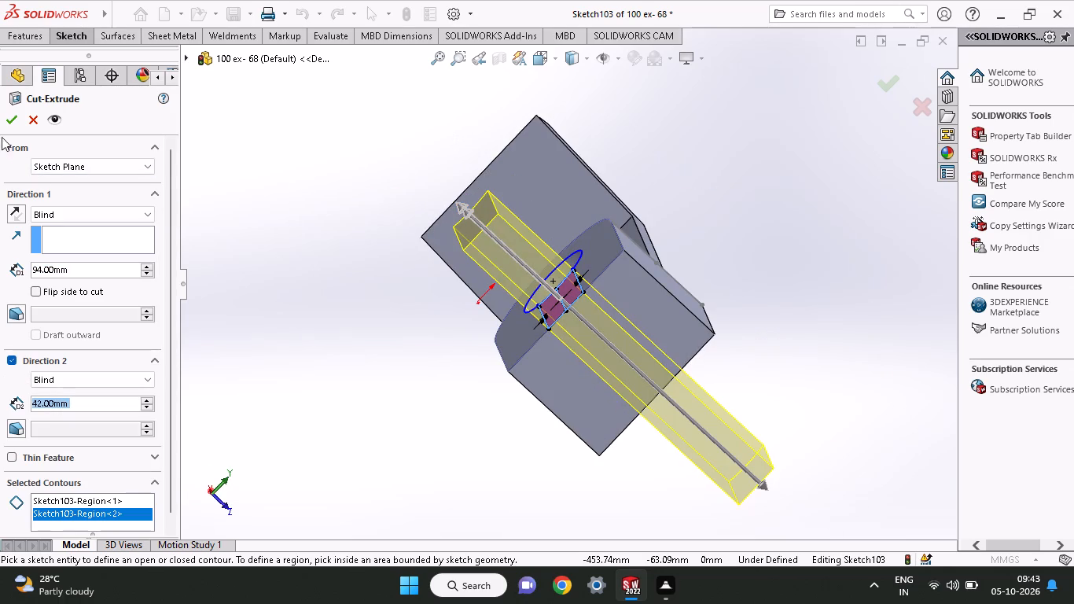
click(7, 118)
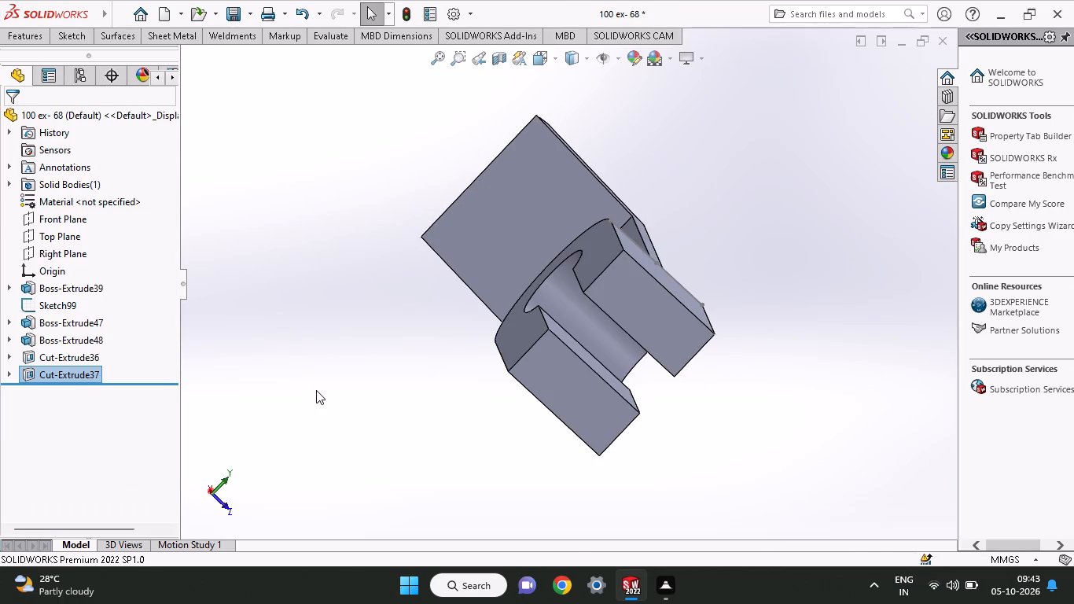
Start a sketch on the flat side face of the block extension.
middle_drag(316, 390, 230, 194)
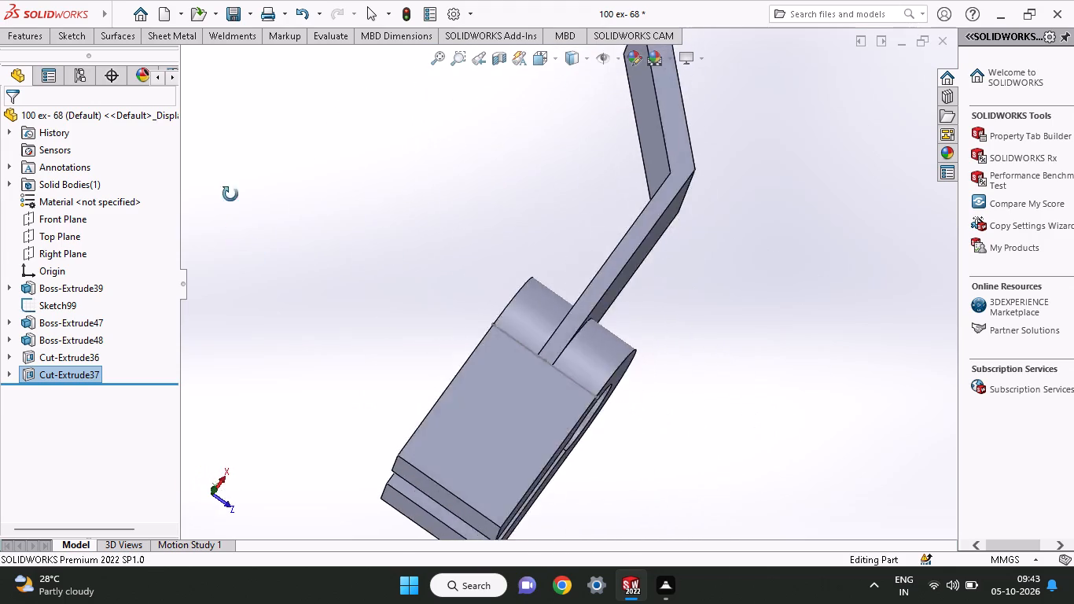
middle_drag(230, 194, 451, 0)
middle_drag(729, 460, 730, 429)
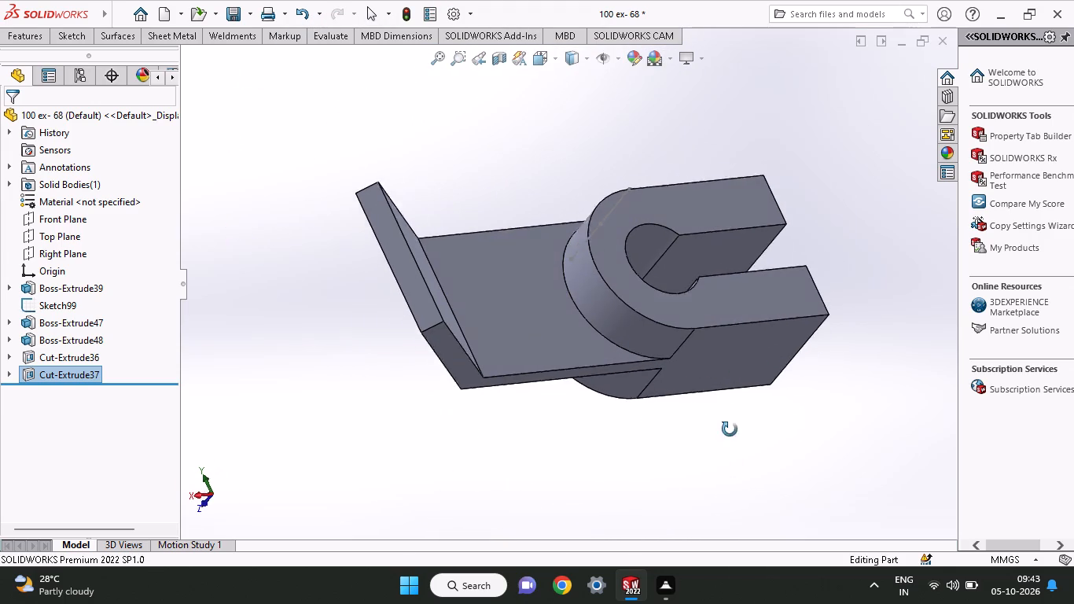
middle_drag(730, 429, 622, 299)
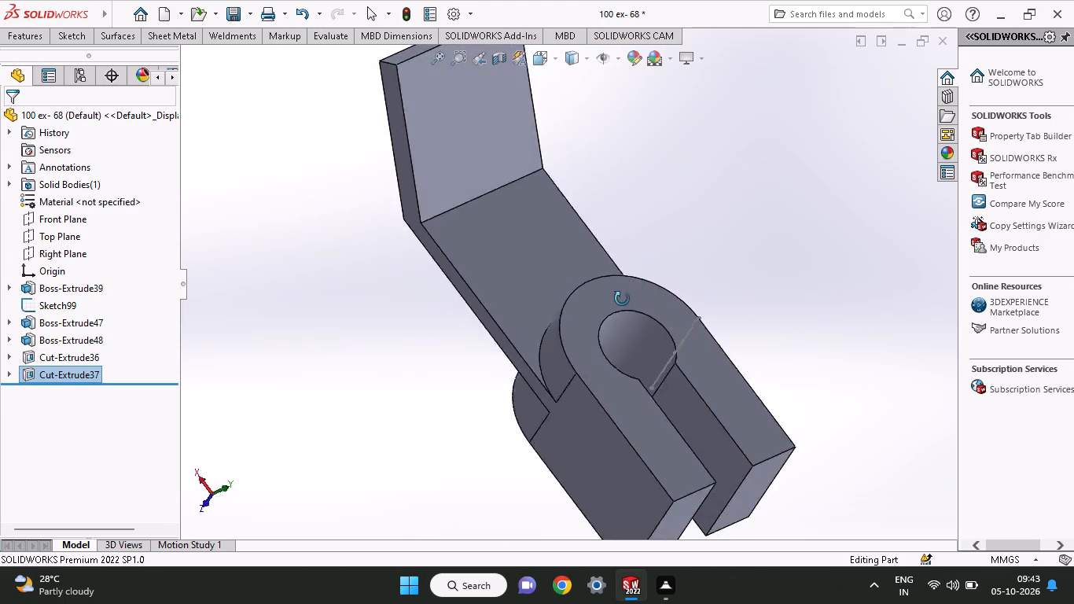
middle_drag(622, 299, 576, 53)
middle_drag(671, 392, 679, 273)
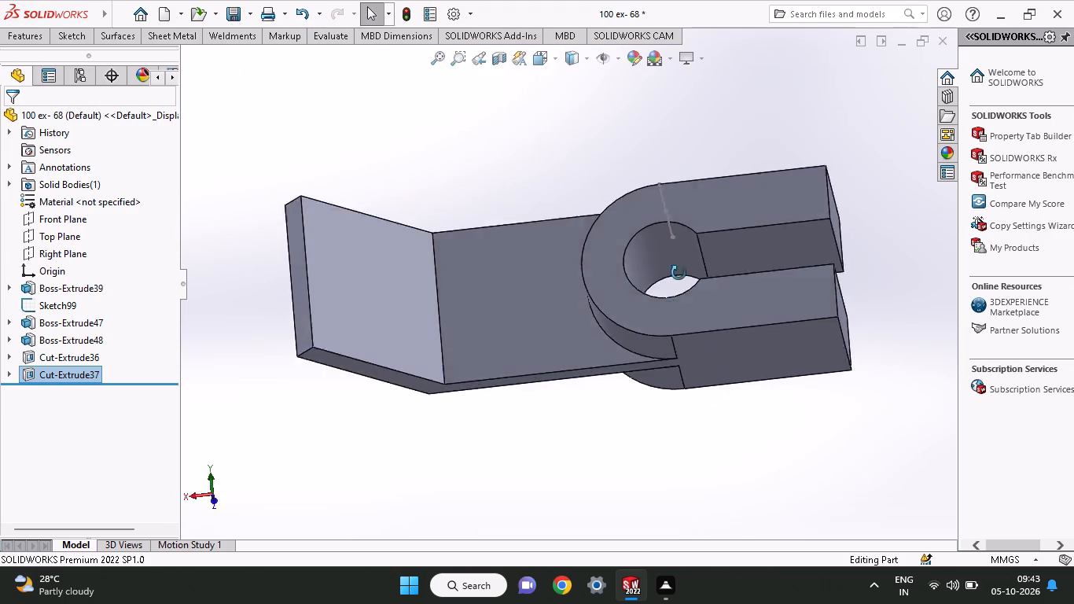
middle_drag(679, 273, 649, 161)
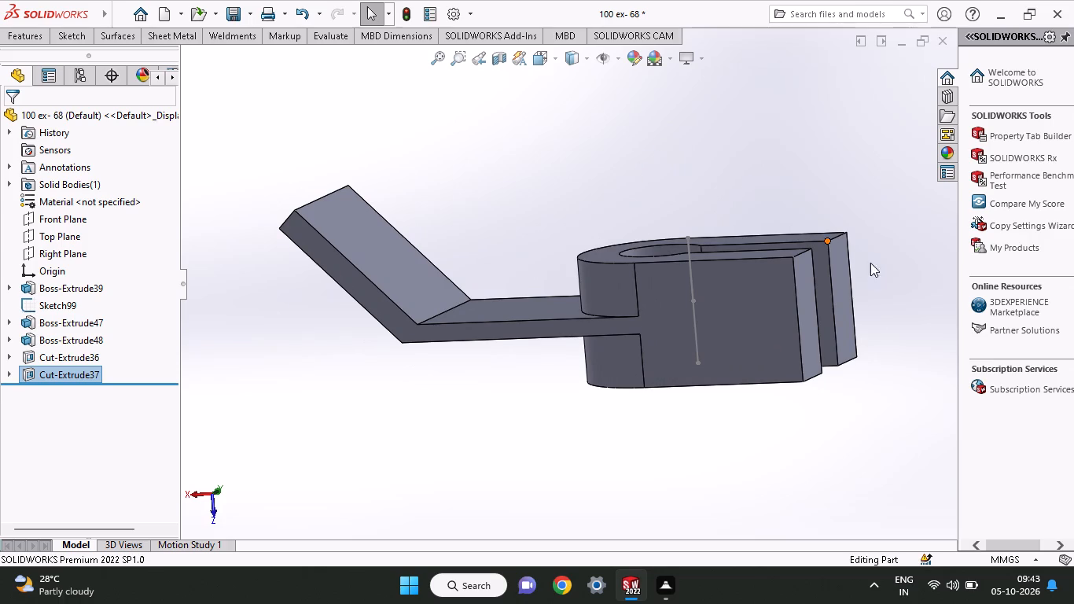
click(731, 342)
click(800, 307)
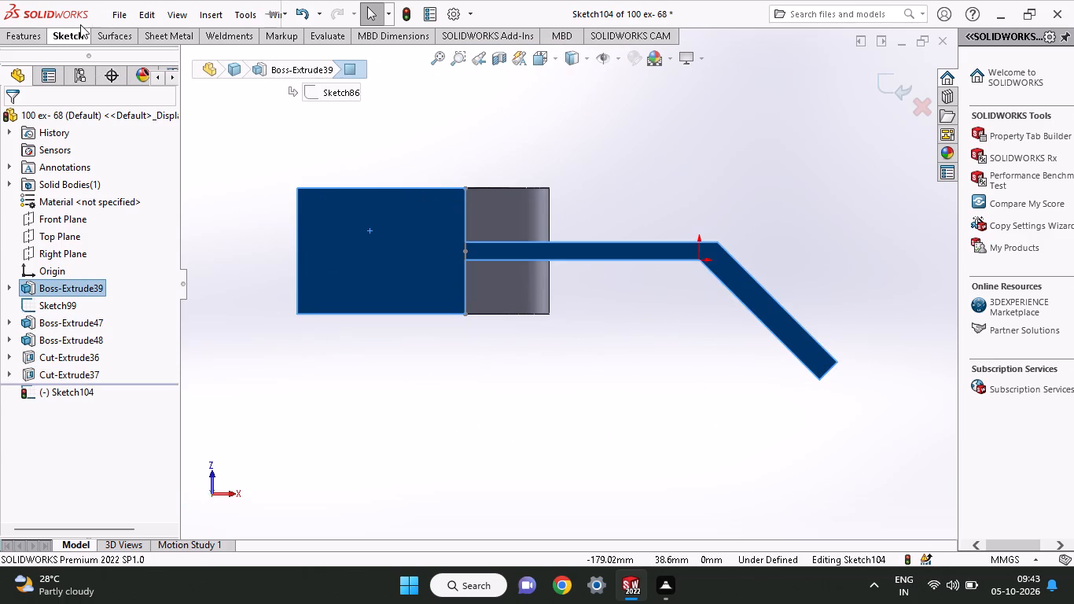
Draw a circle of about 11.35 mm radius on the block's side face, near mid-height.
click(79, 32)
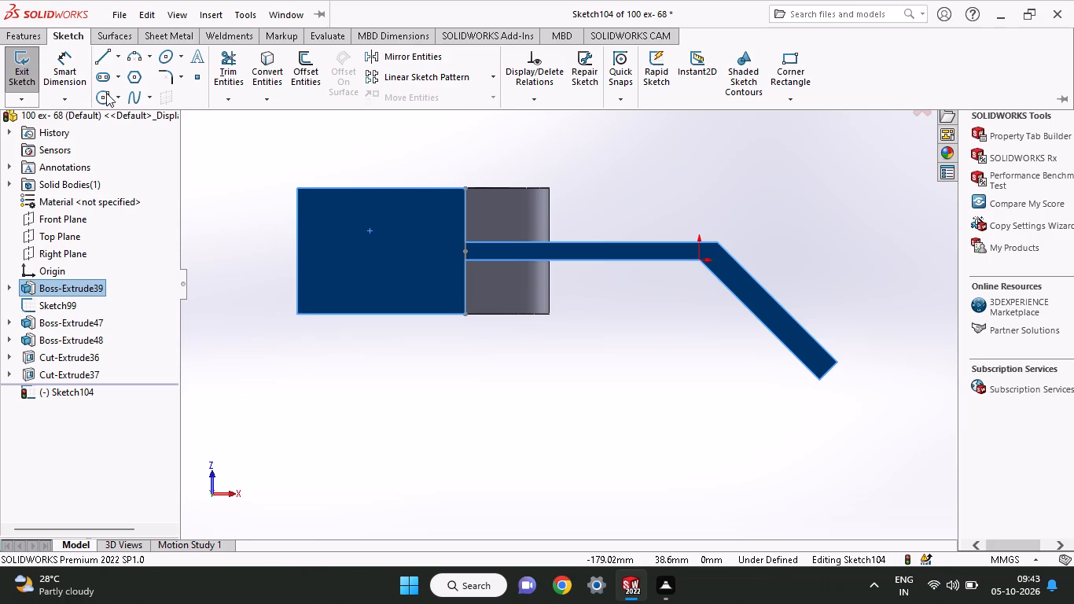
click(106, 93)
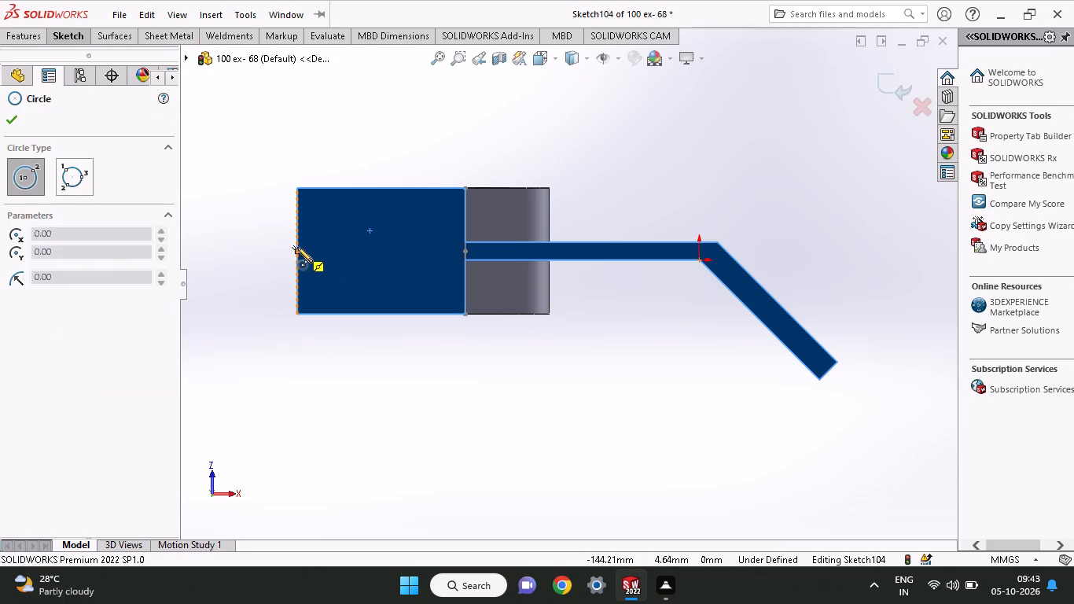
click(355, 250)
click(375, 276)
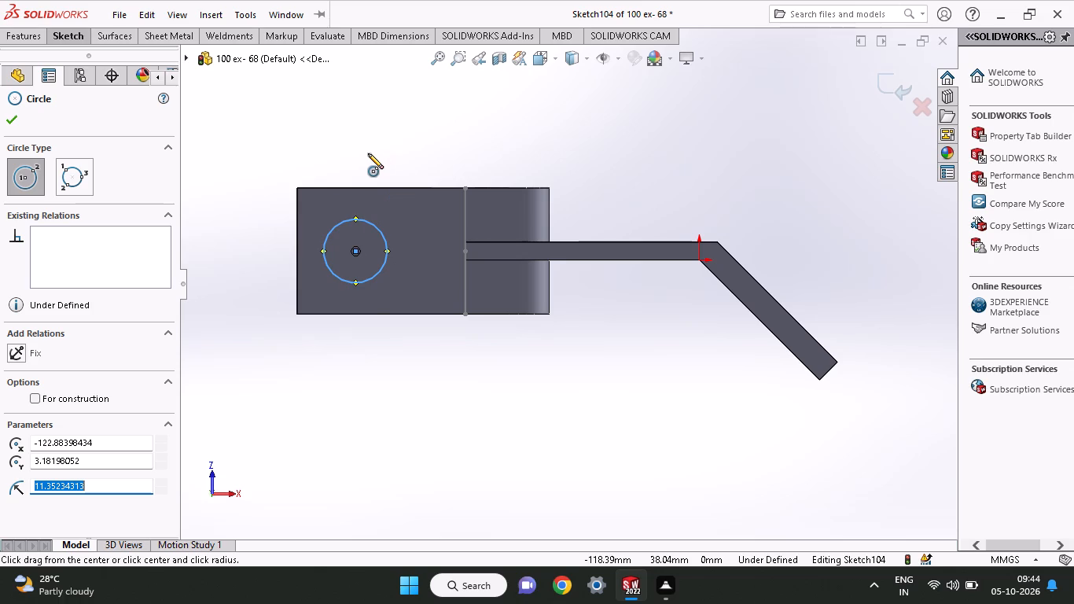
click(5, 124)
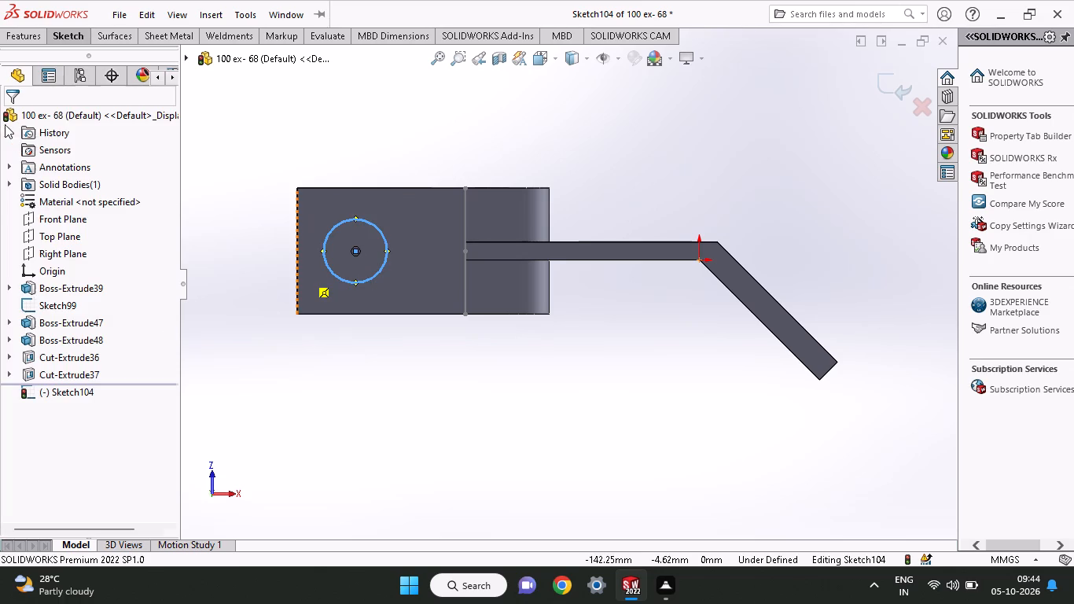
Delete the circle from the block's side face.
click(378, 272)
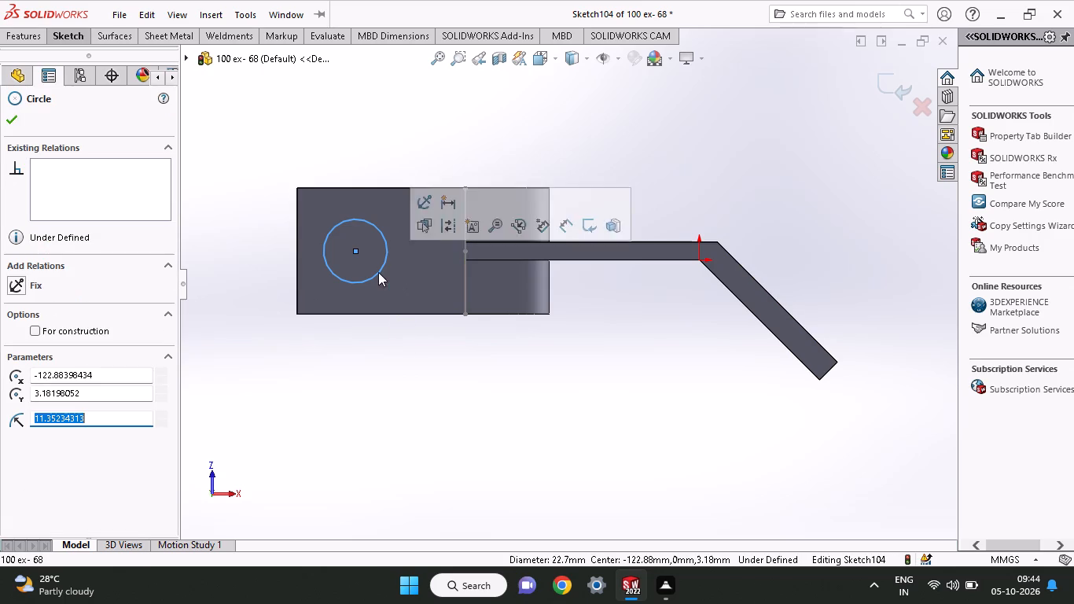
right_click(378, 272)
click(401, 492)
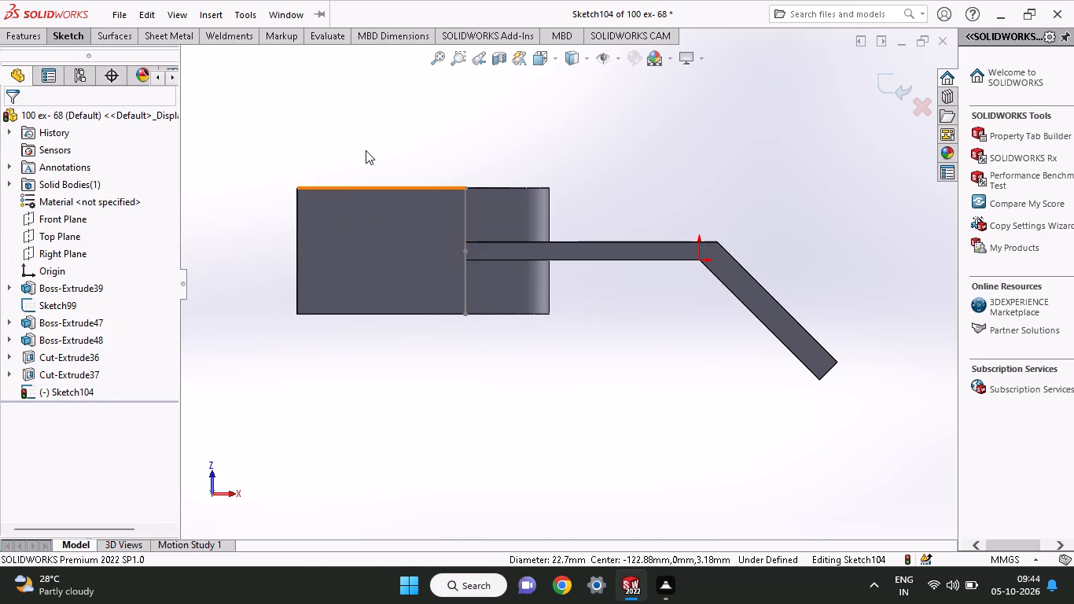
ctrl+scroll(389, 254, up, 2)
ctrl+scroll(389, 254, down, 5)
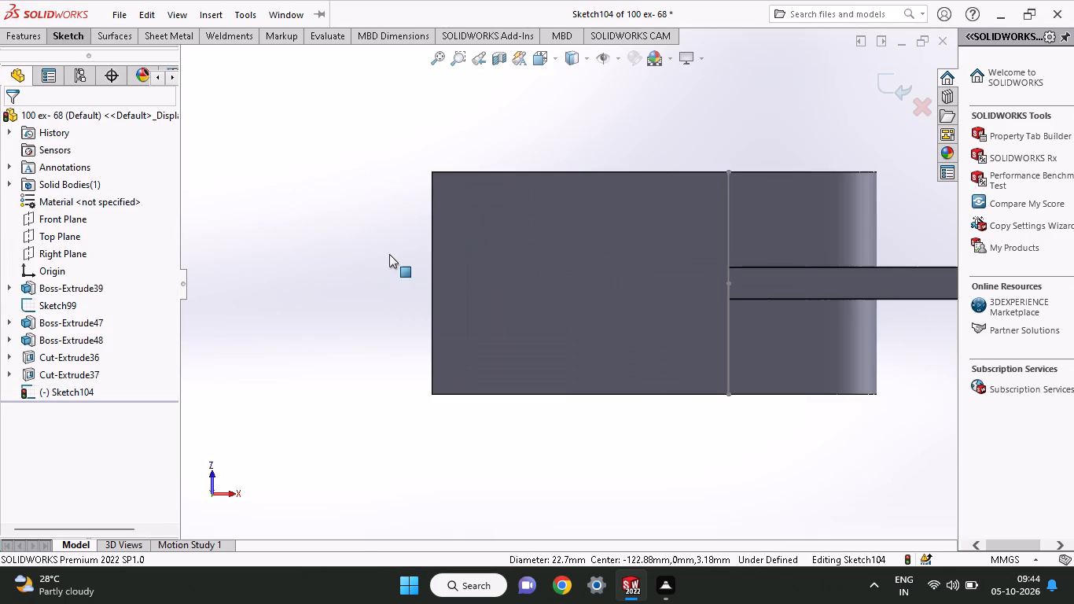
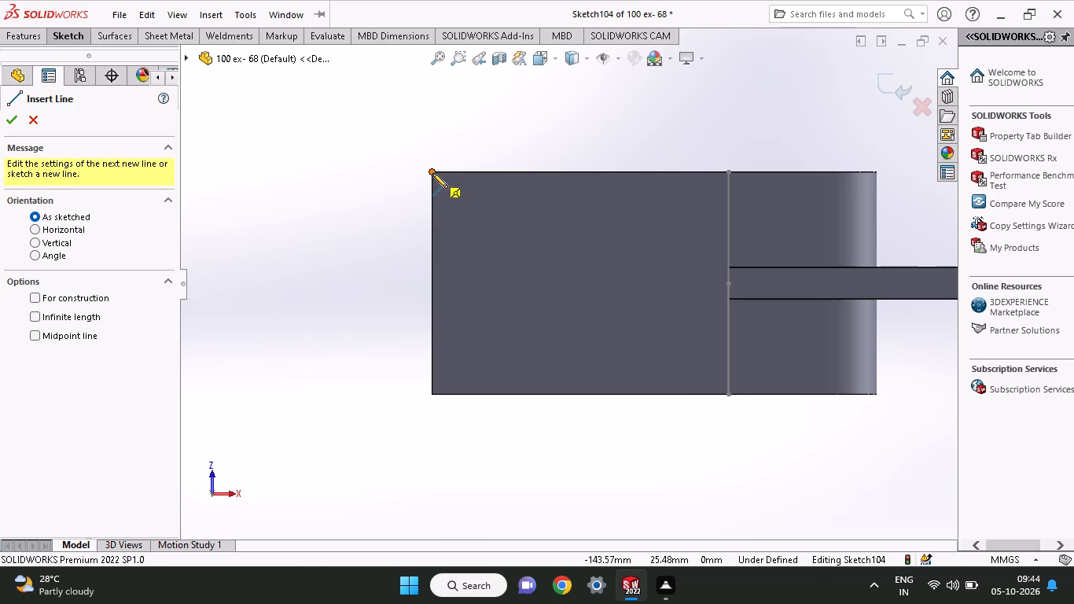
Sketch a line along the upper edge of the block's side face from its outer corner and dimension it 24 mm.
click(432, 173)
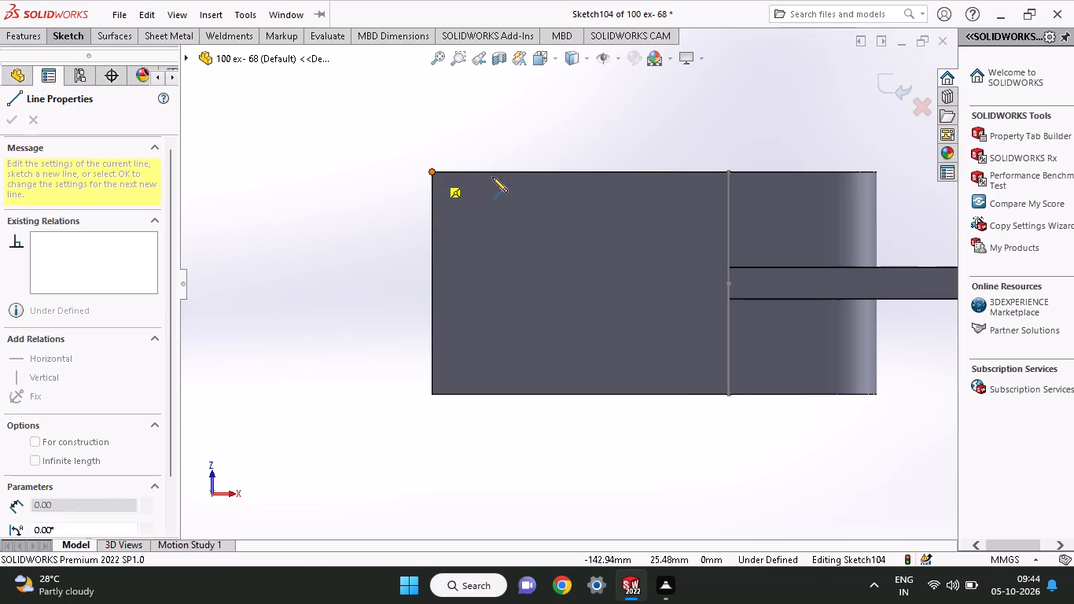
click(495, 172)
right_click(494, 139)
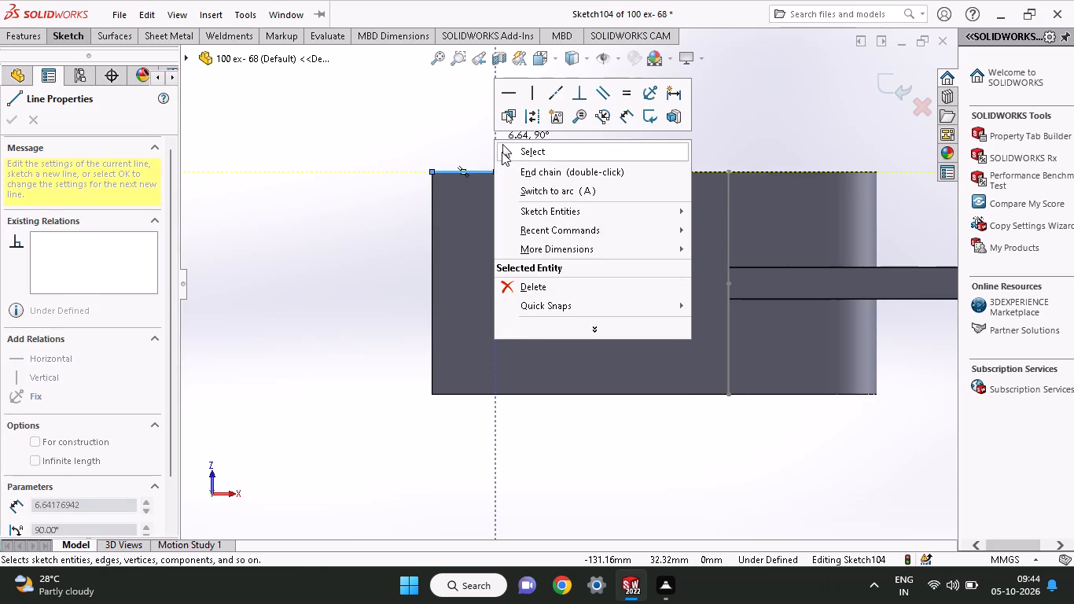
click(502, 152)
click(77, 36)
click(77, 61)
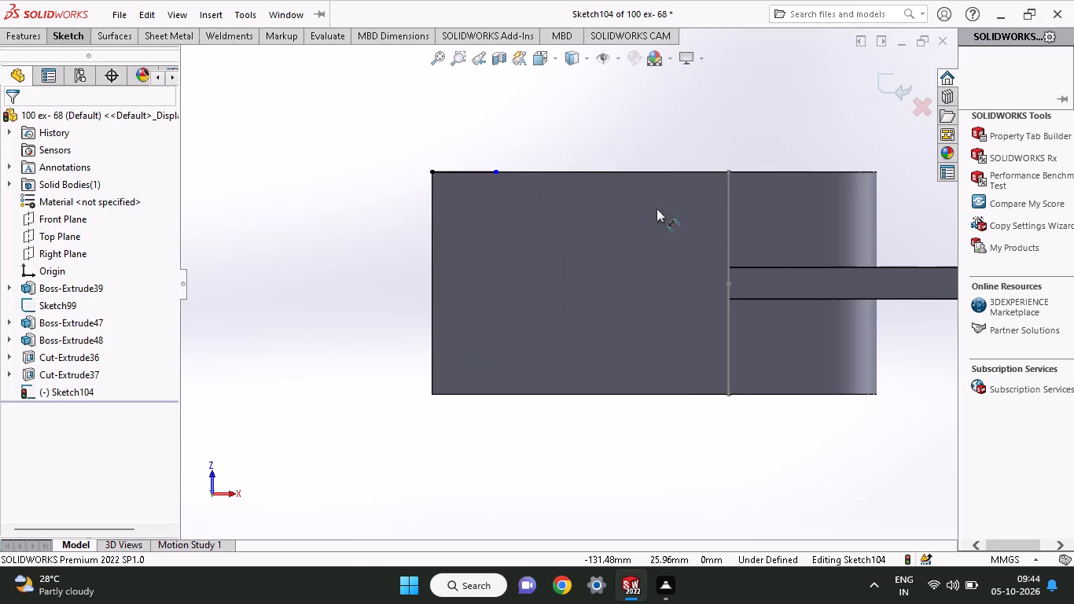
click(476, 172)
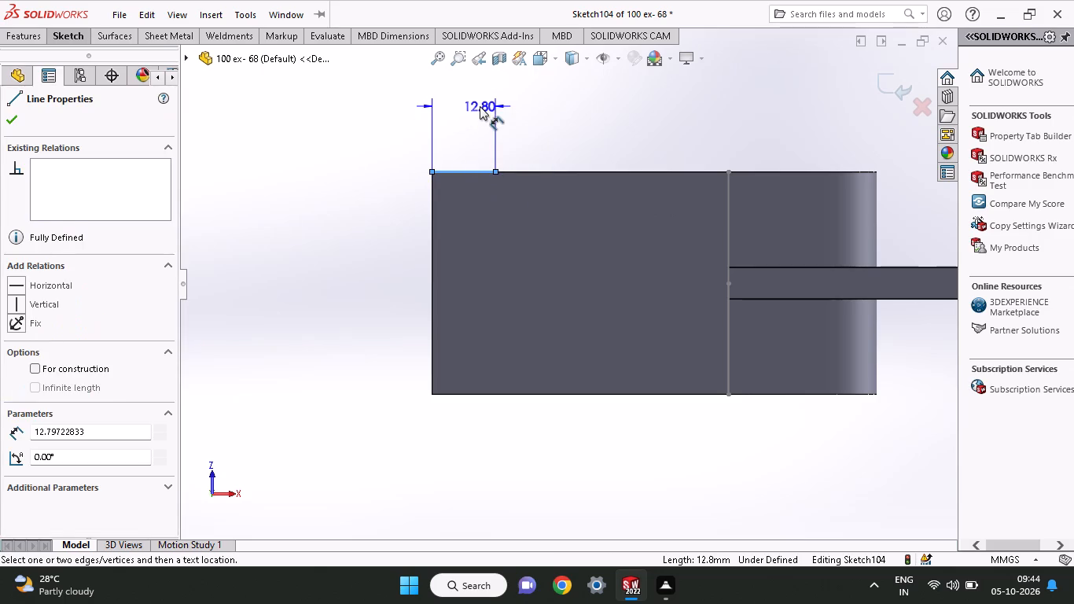
click(480, 106)
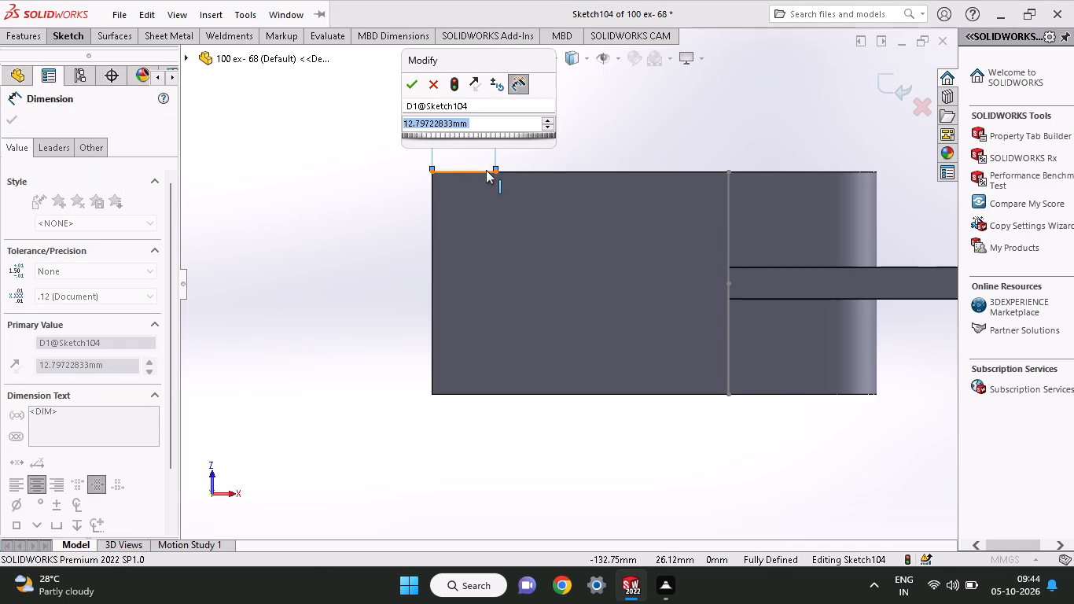
text(24)
key(Return)
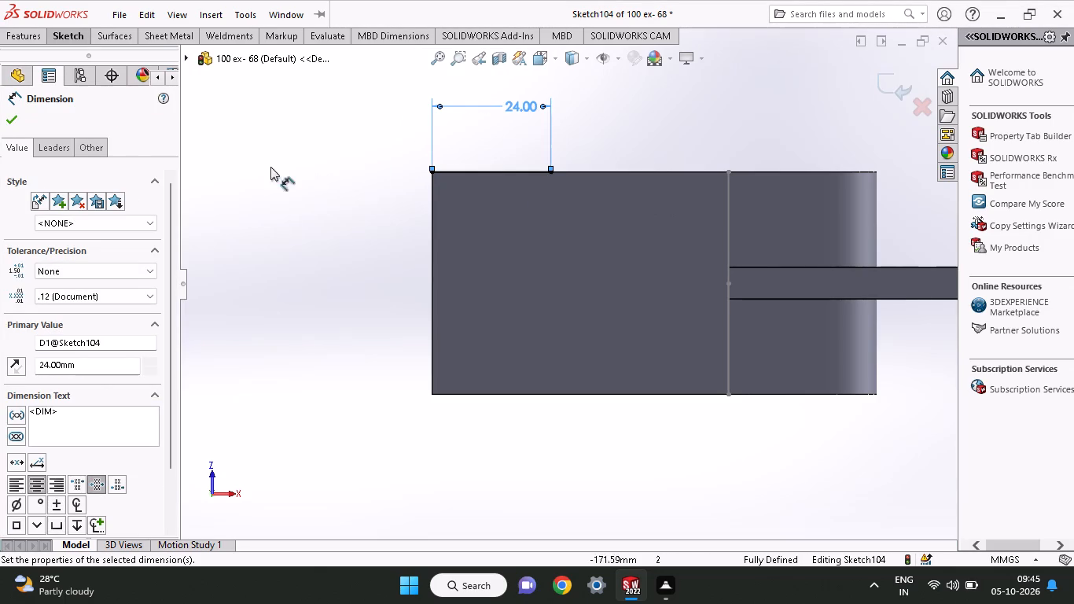
Draw a vertical line from the inner end of the 24 mm line down past the block's lower edge.
click(53, 28)
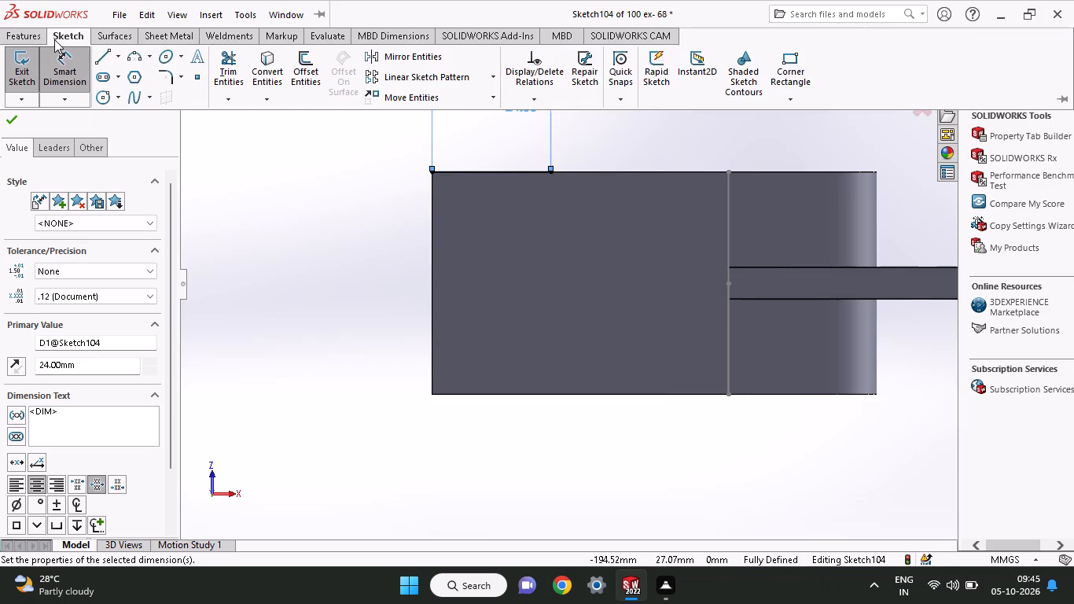
click(98, 55)
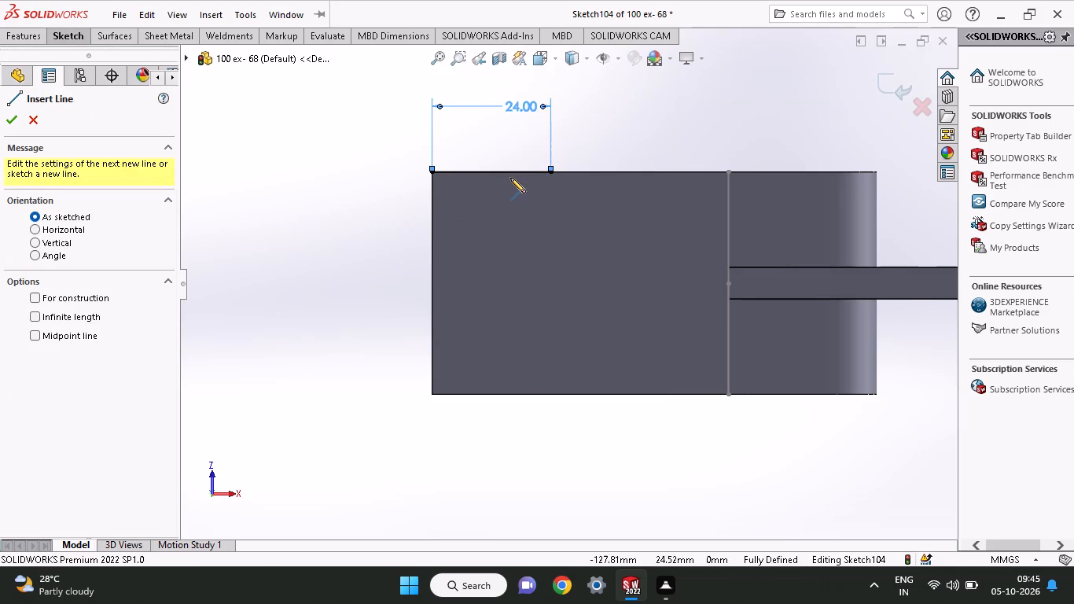
click(548, 176)
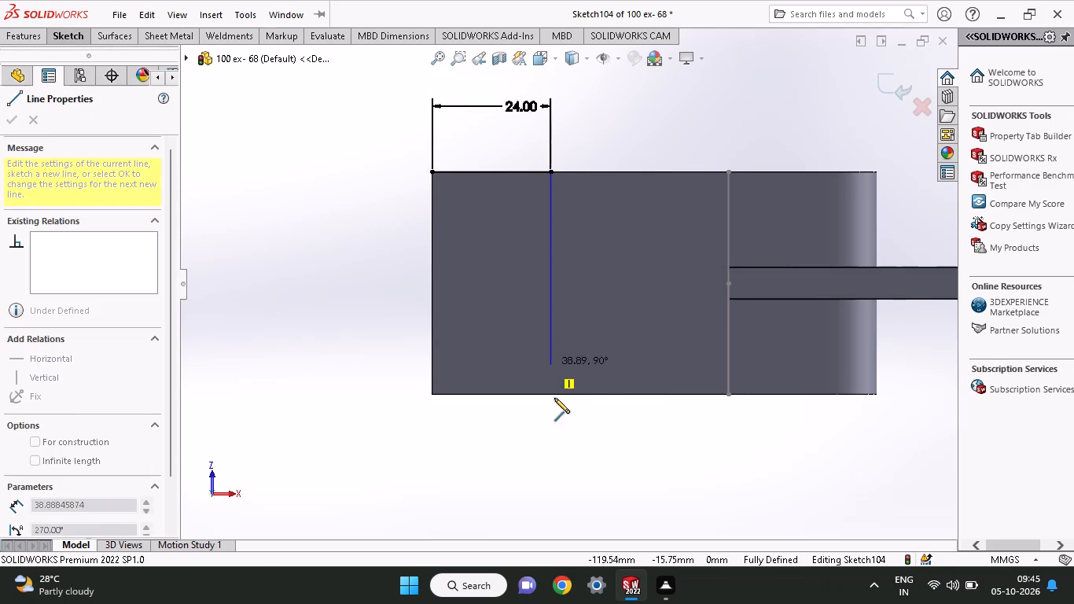
click(554, 424)
right_click(613, 314)
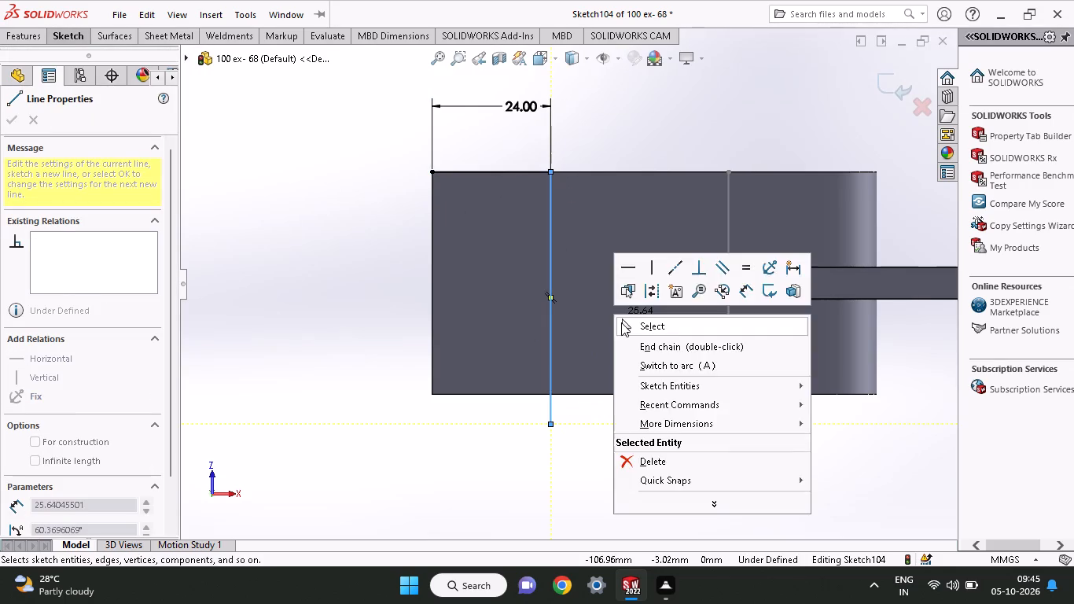
click(621, 322)
Sketch a circle centred on the vertical line at the block's mid-height and set its diameter to 12 mm.
click(61, 36)
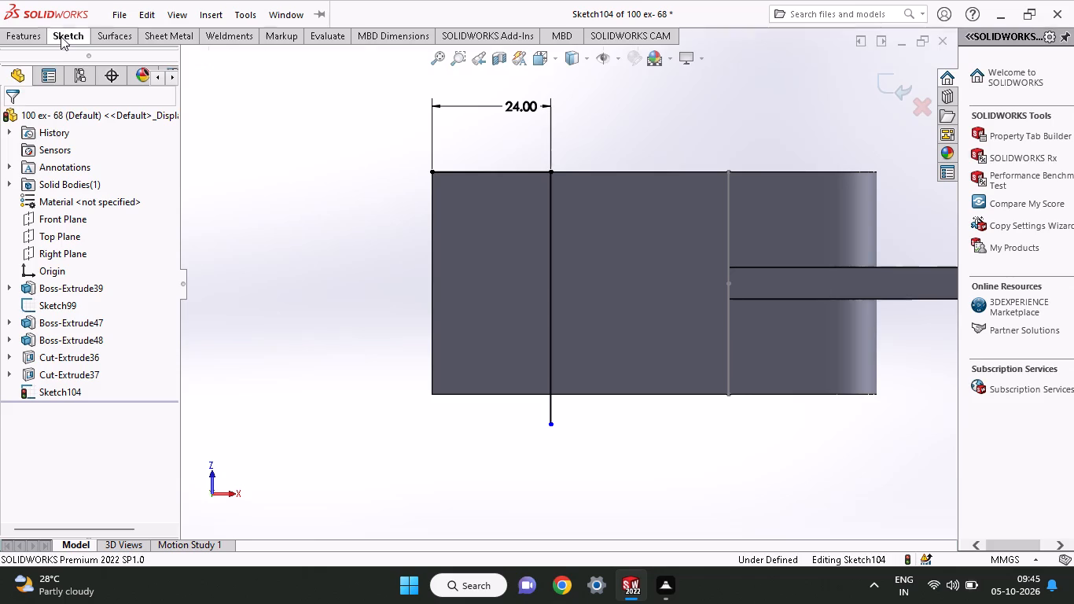
click(106, 100)
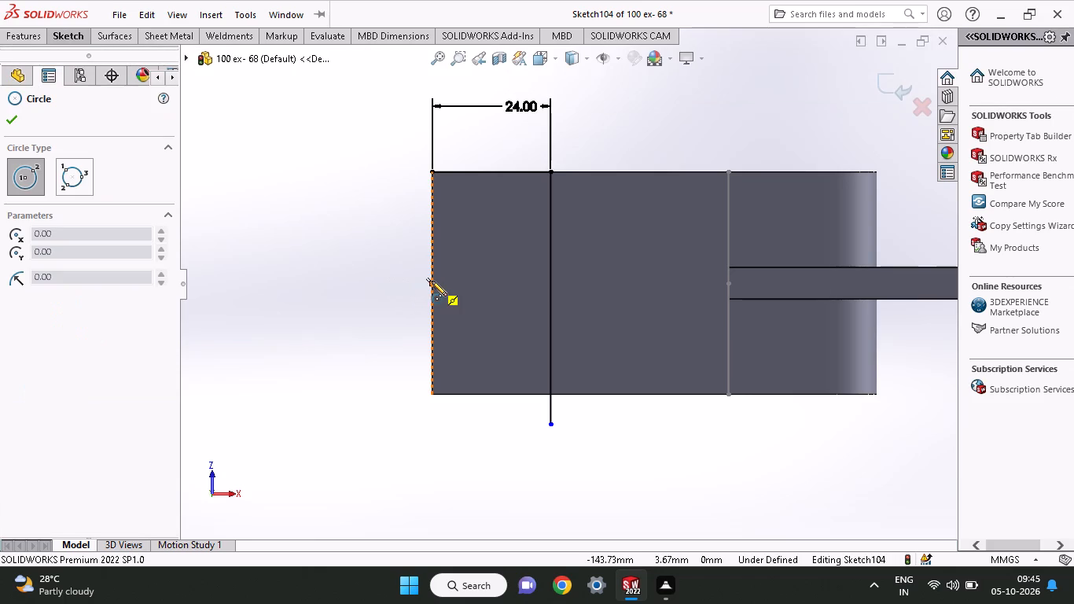
click(552, 285)
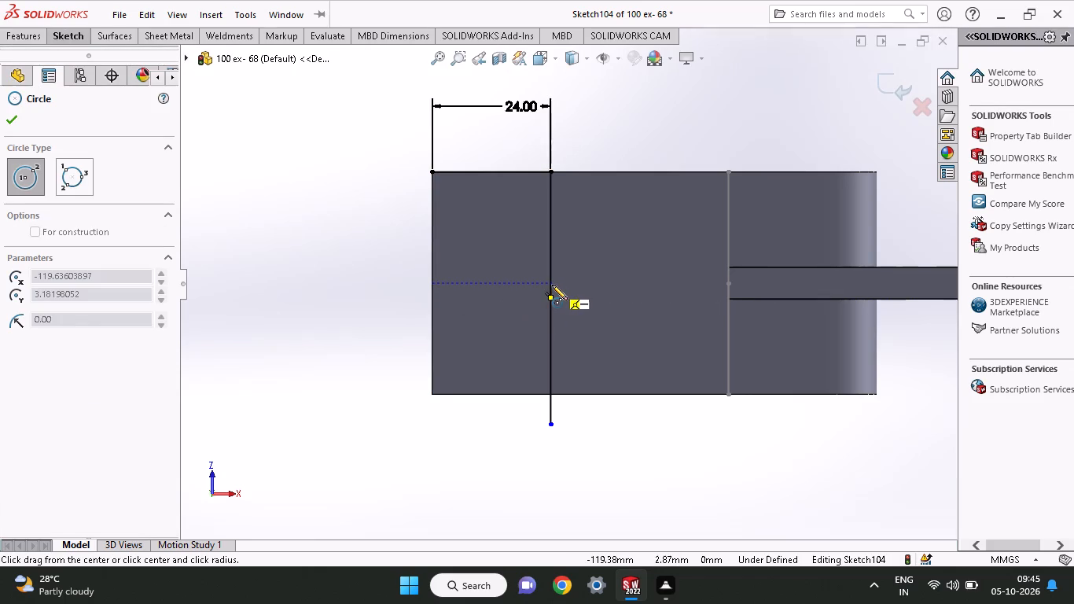
click(583, 296)
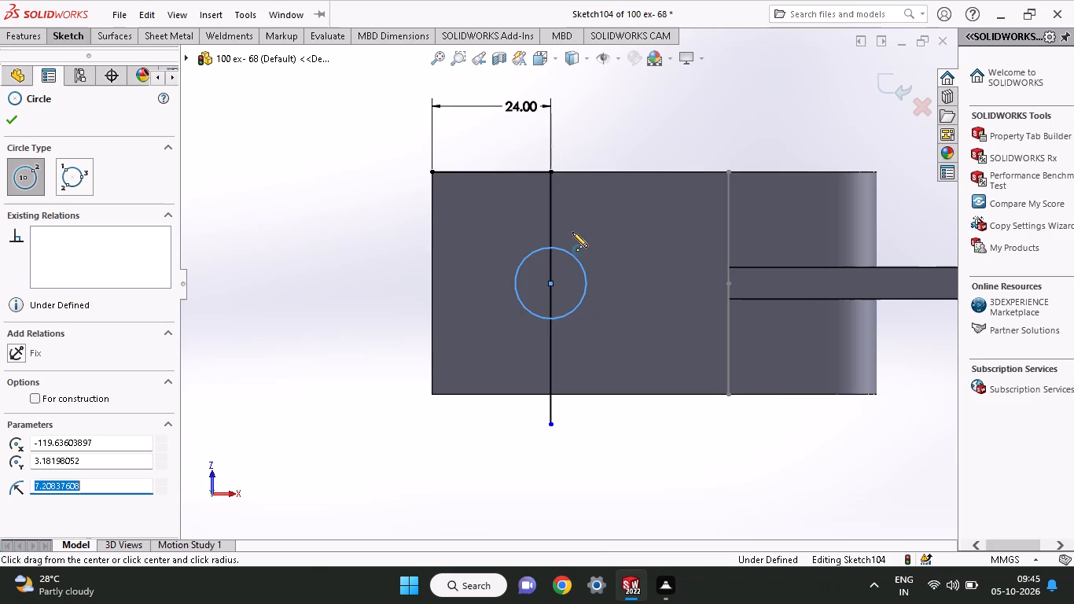
click(68, 40)
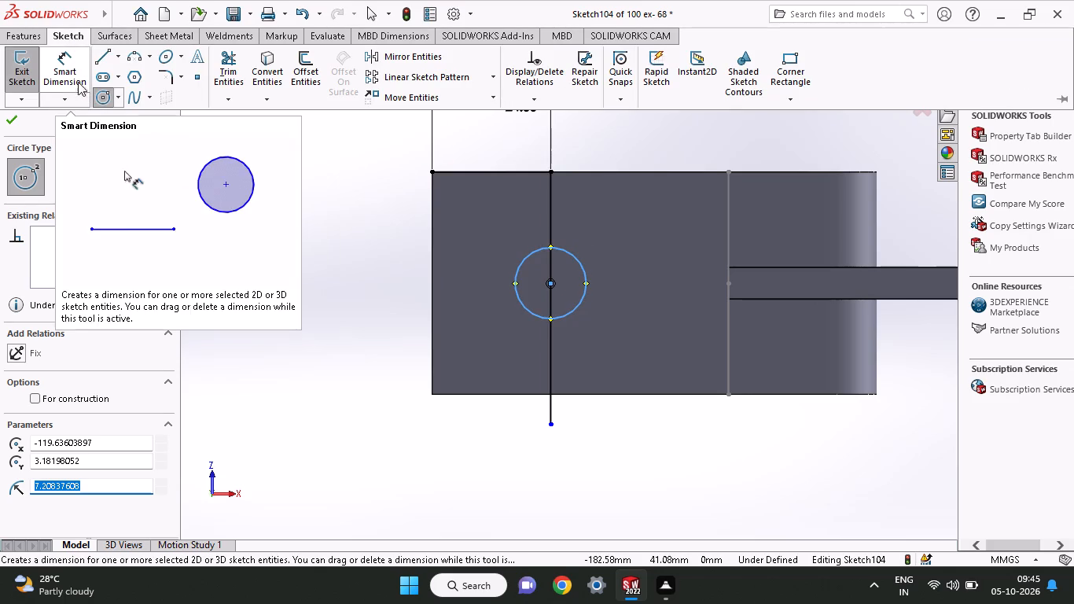
click(63, 60)
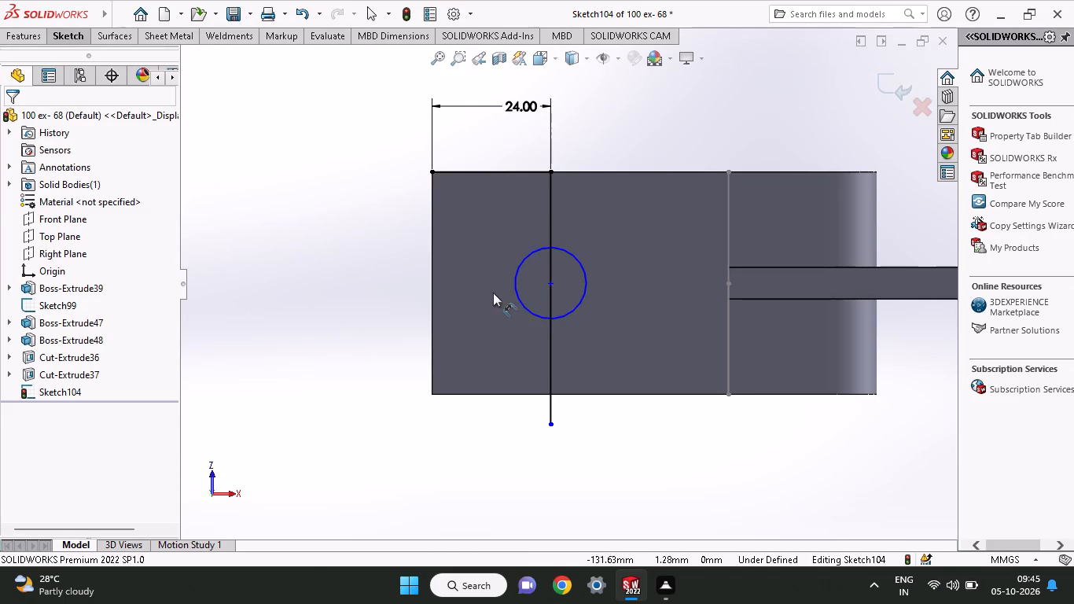
click(516, 278)
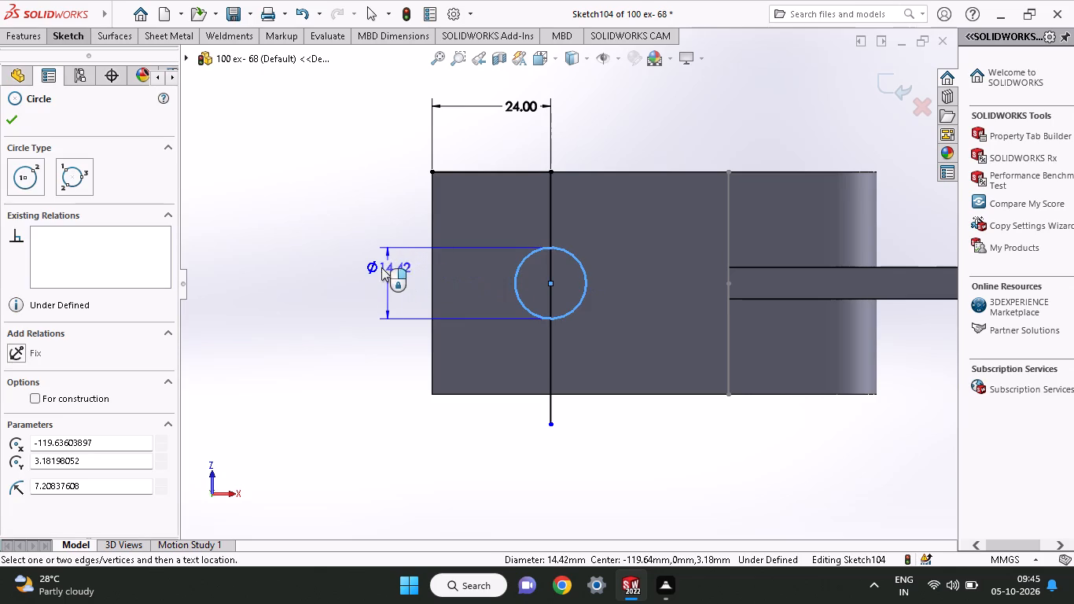
click(374, 267)
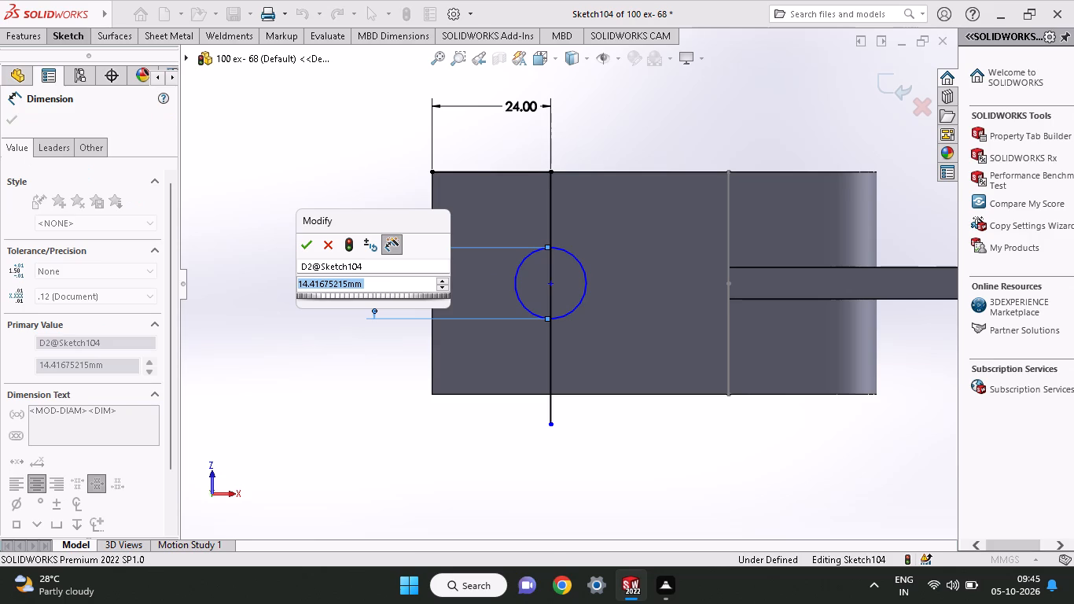
text(12)
key(Return)
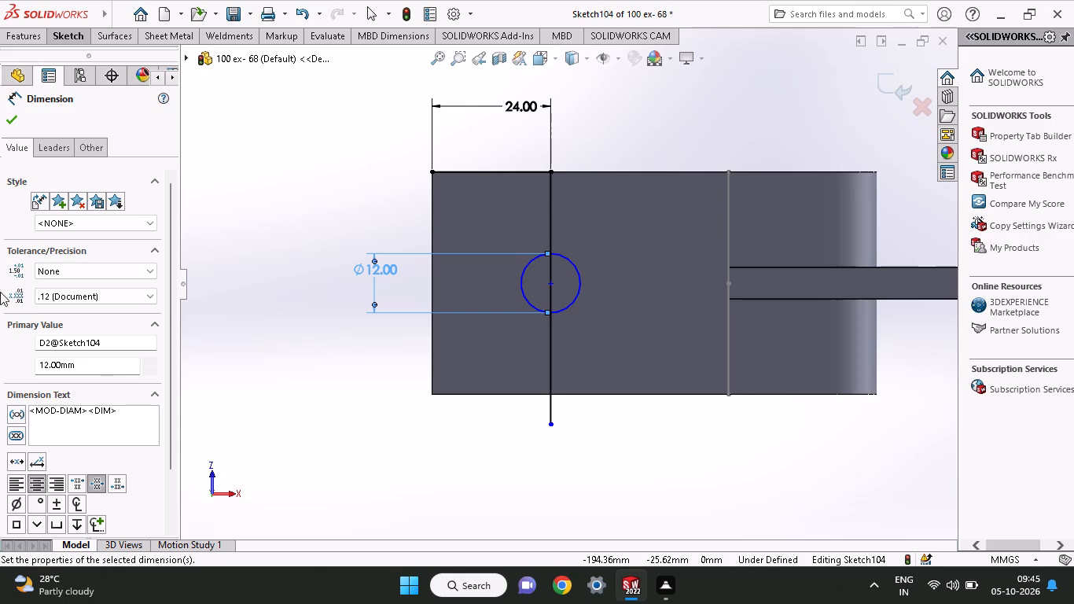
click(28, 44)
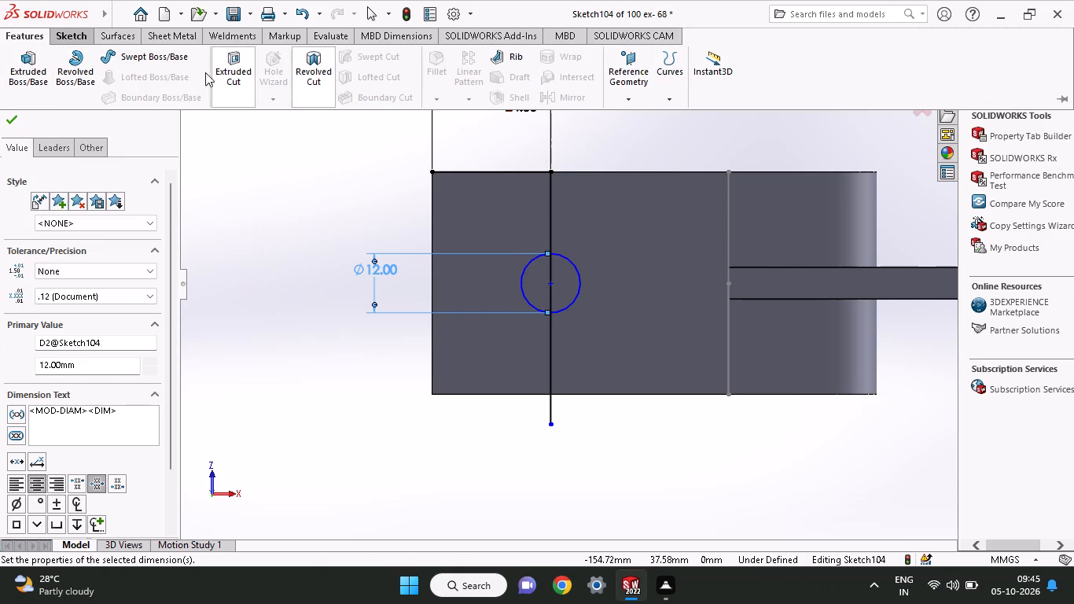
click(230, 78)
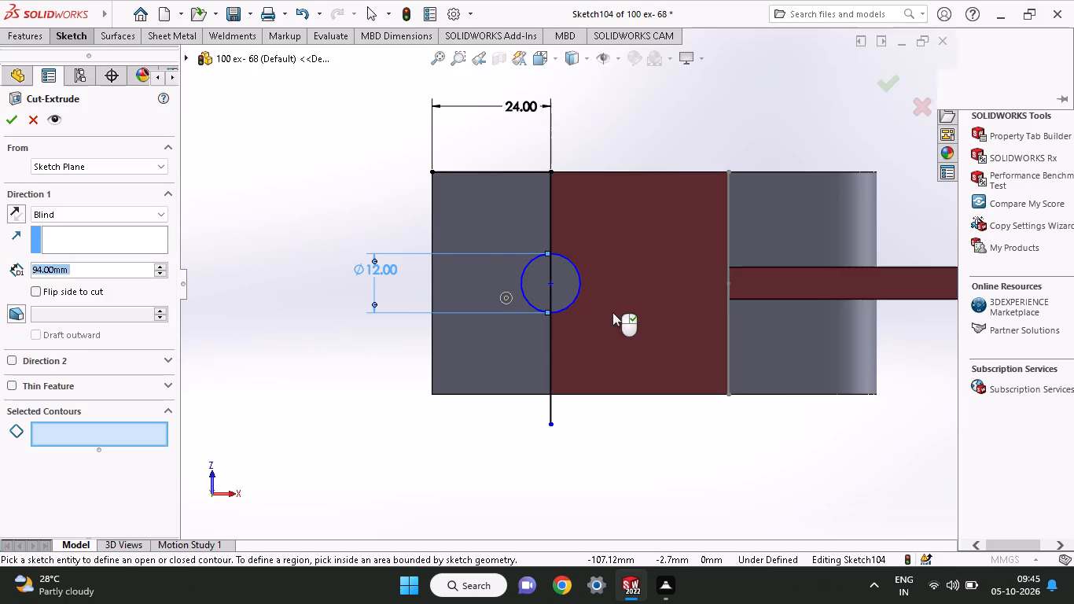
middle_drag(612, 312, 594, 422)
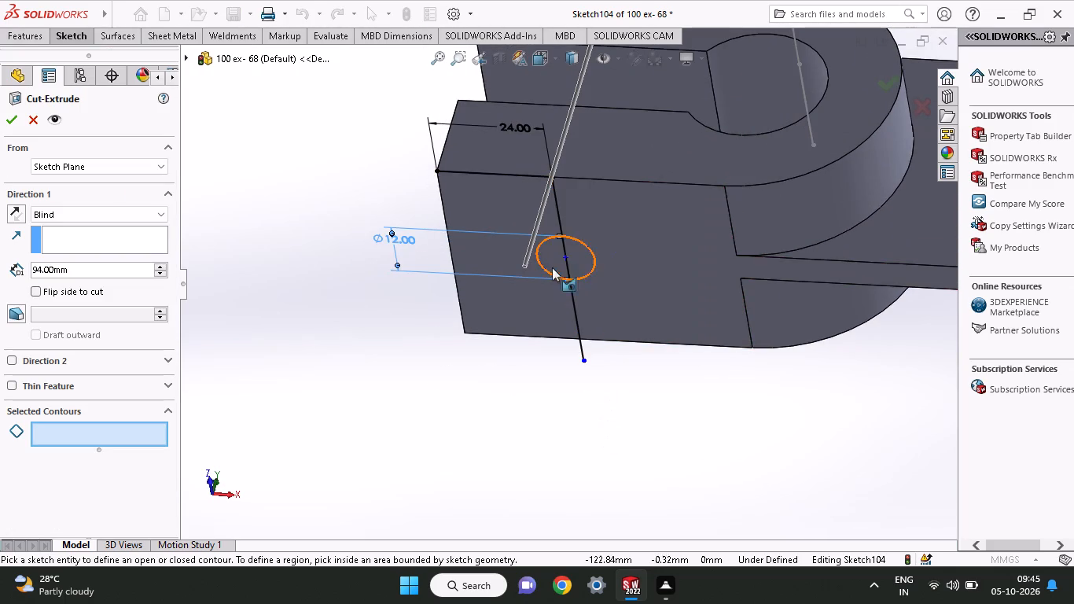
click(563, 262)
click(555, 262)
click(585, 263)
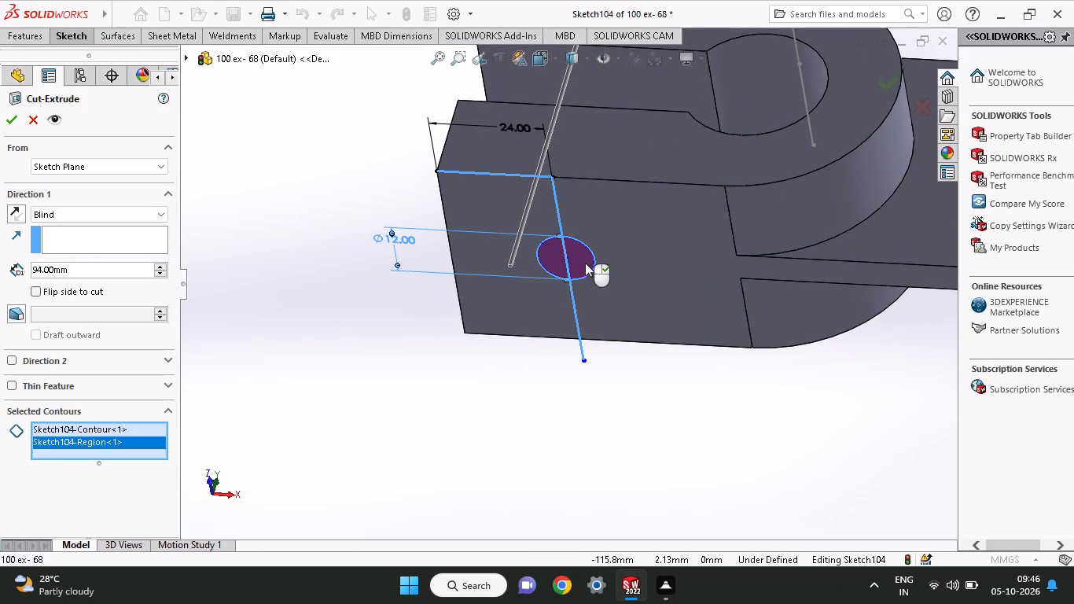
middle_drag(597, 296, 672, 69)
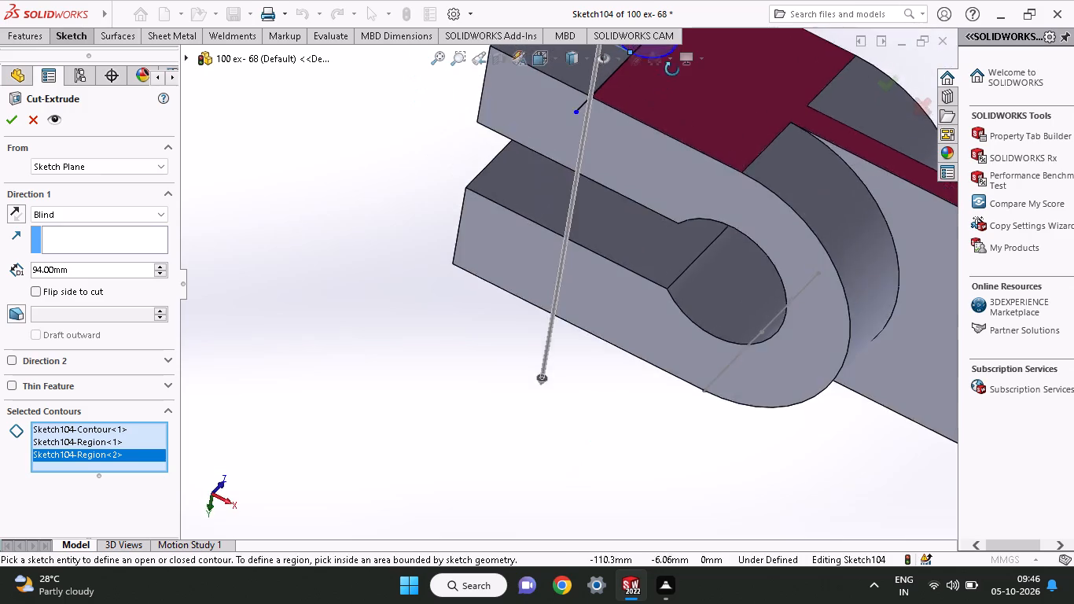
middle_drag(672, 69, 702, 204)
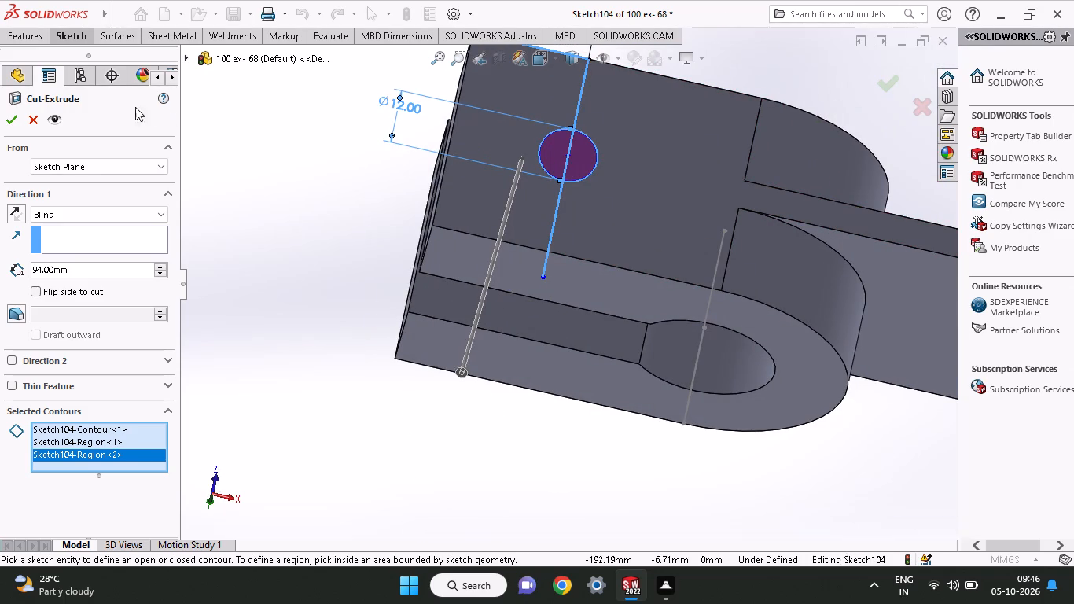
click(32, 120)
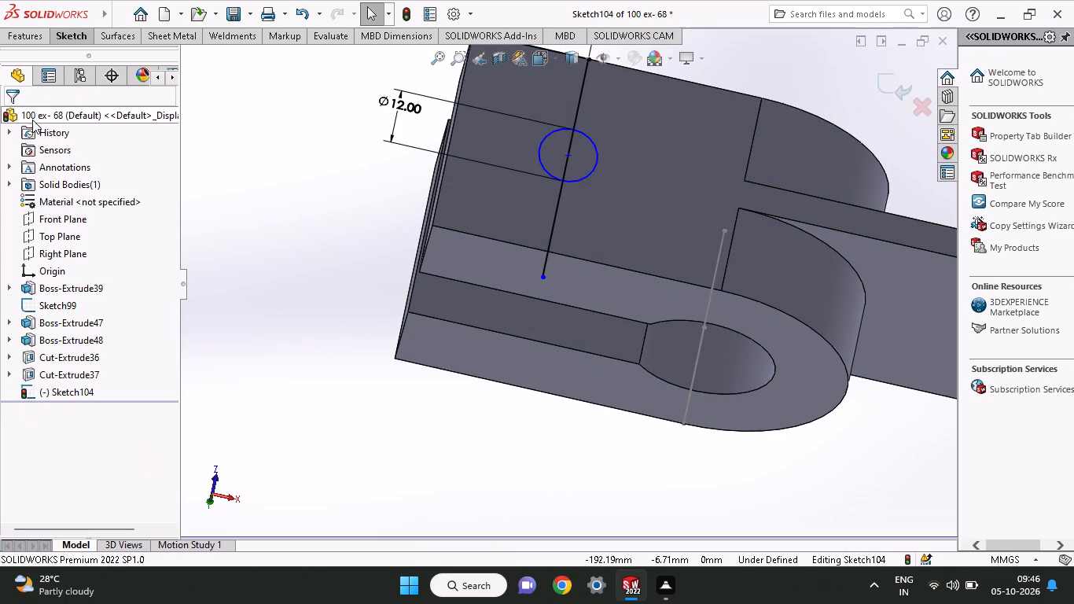
Extrude-cut both halves of the 12 mm circle blind, 32 mm in direction 1 and 42 mm in direction 2, through the near arm only.
click(19, 35)
click(233, 68)
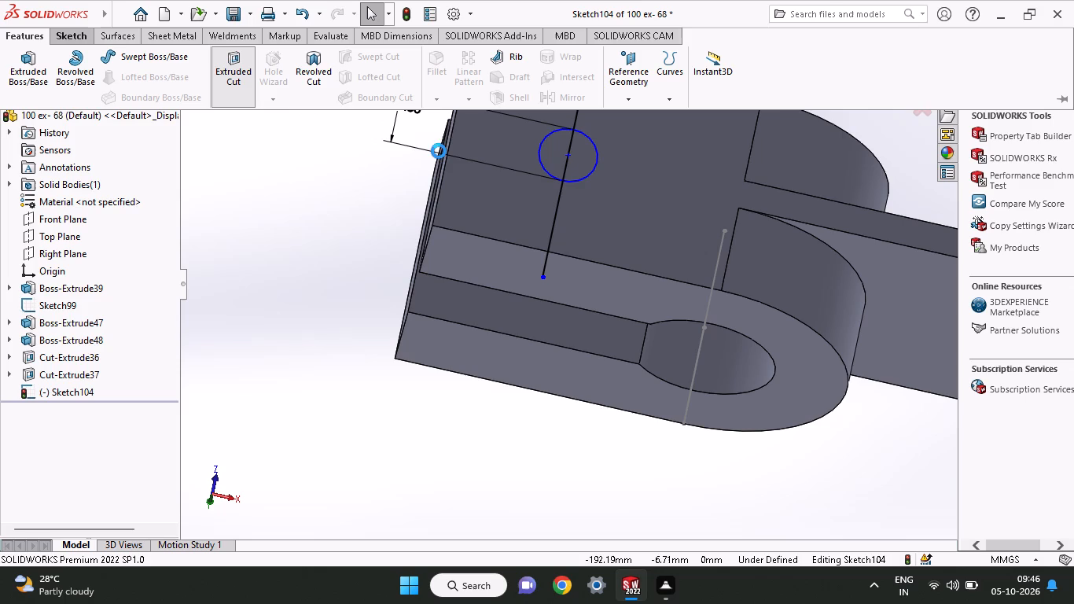
click(582, 157)
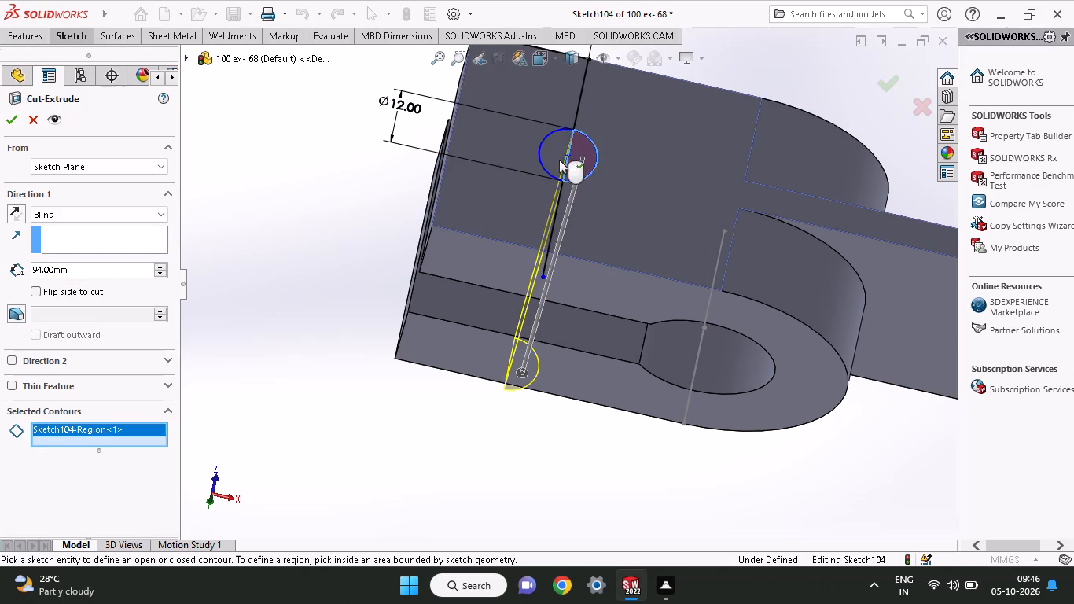
click(558, 148)
drag(513, 370, 493, 455)
drag(576, 125, 607, 64)
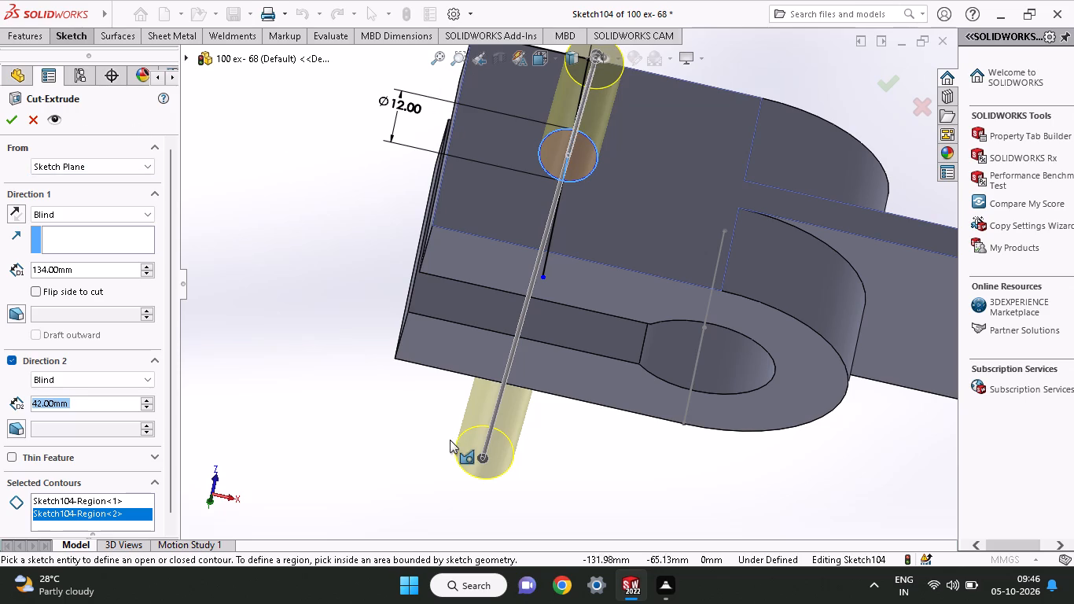
drag(484, 455, 524, 302)
middle_drag(498, 345, 536, 230)
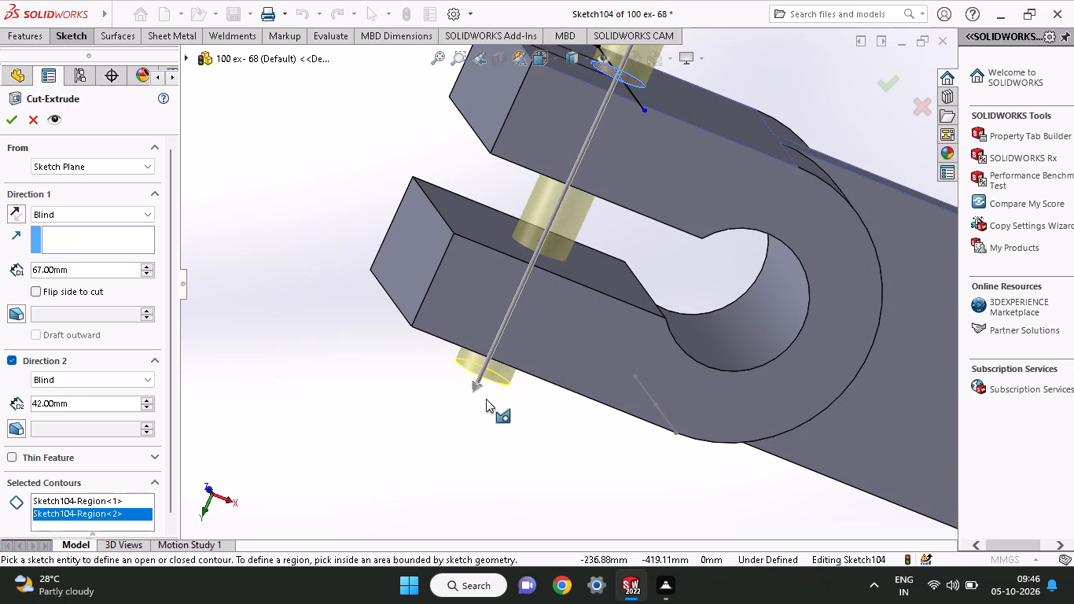
drag(480, 387, 563, 219)
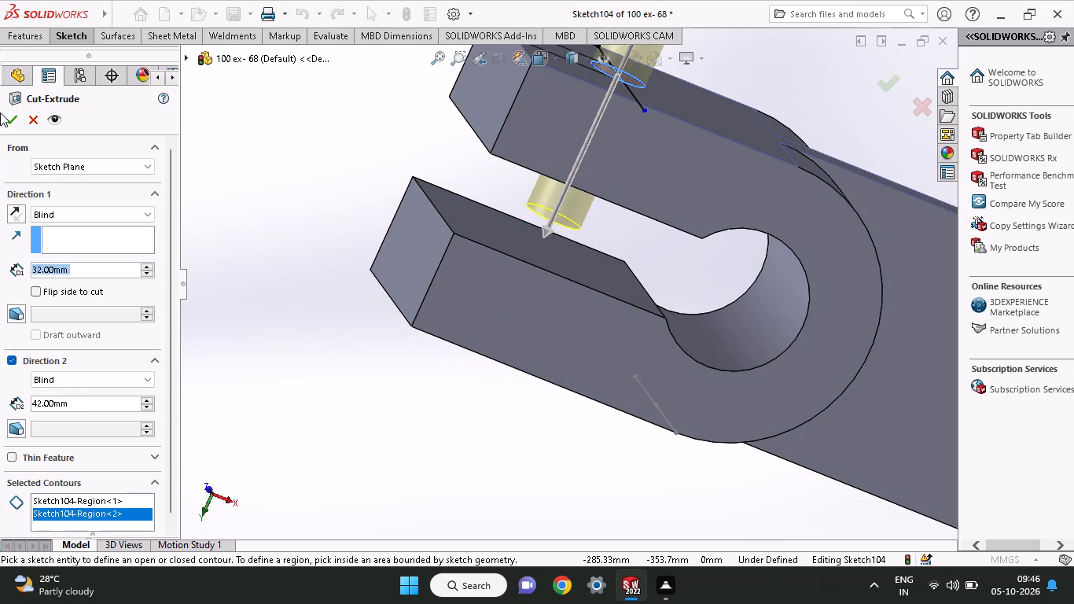
click(4, 116)
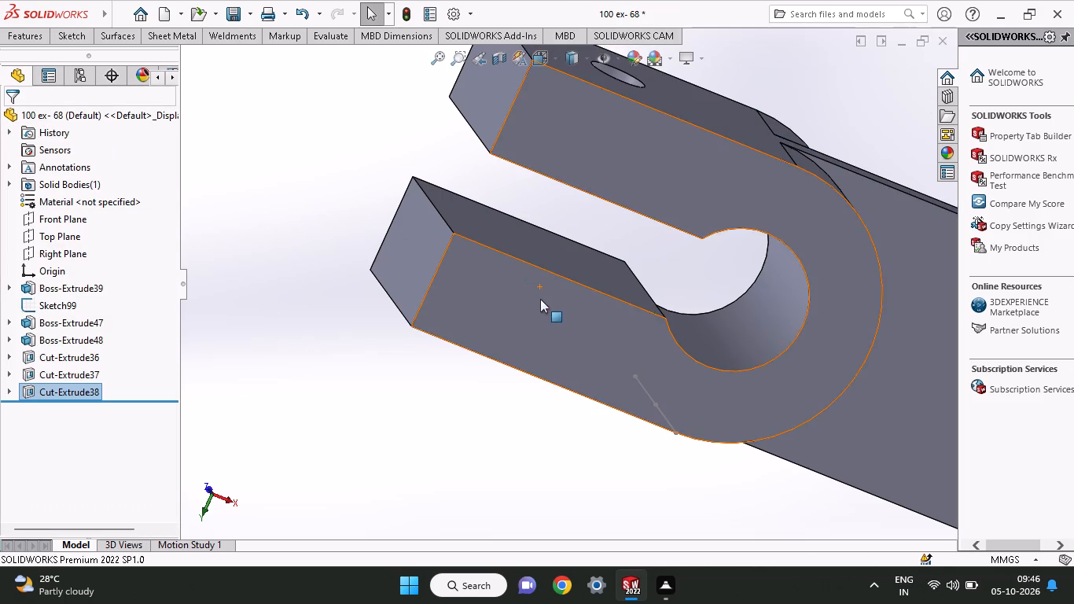
Start a sketch on the slot's flat inner wall, on the far arm facing the new hole.
middle_drag(541, 300, 215, 603)
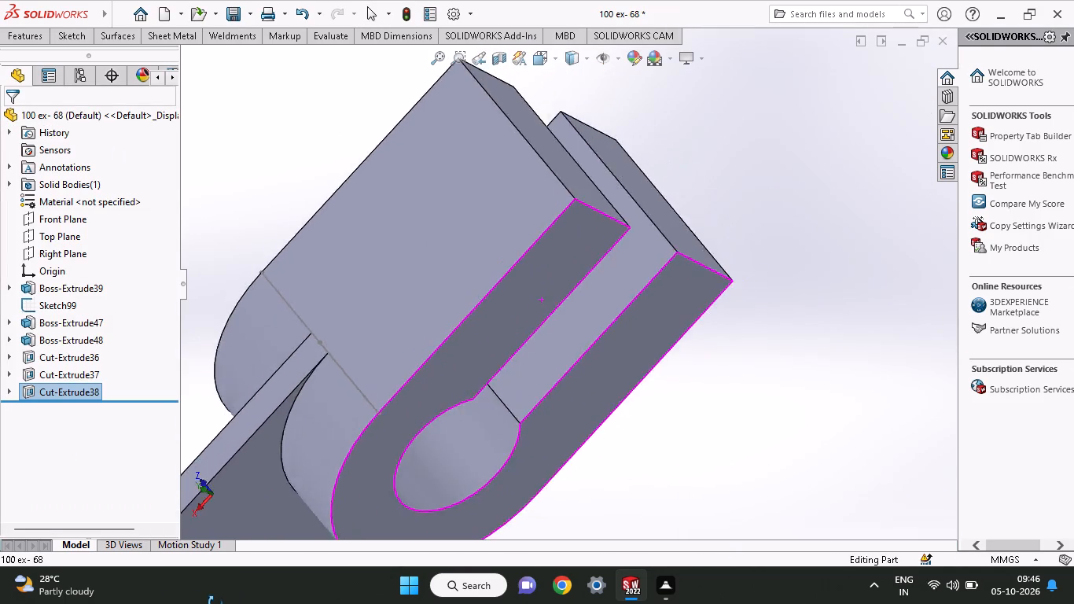
middle_drag(215, 603, 439, 346)
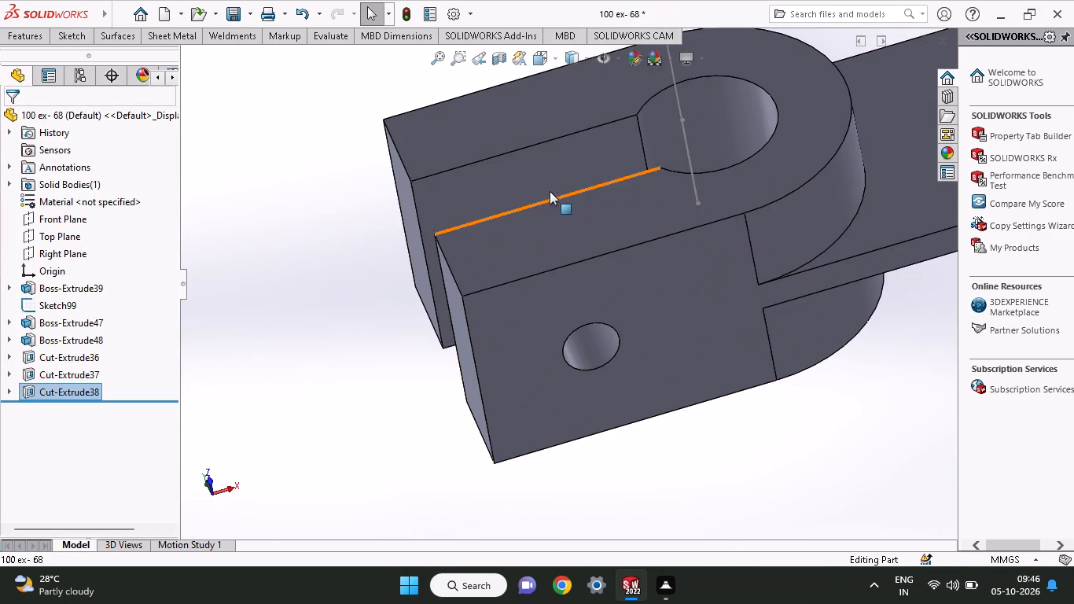
click(547, 181)
click(614, 134)
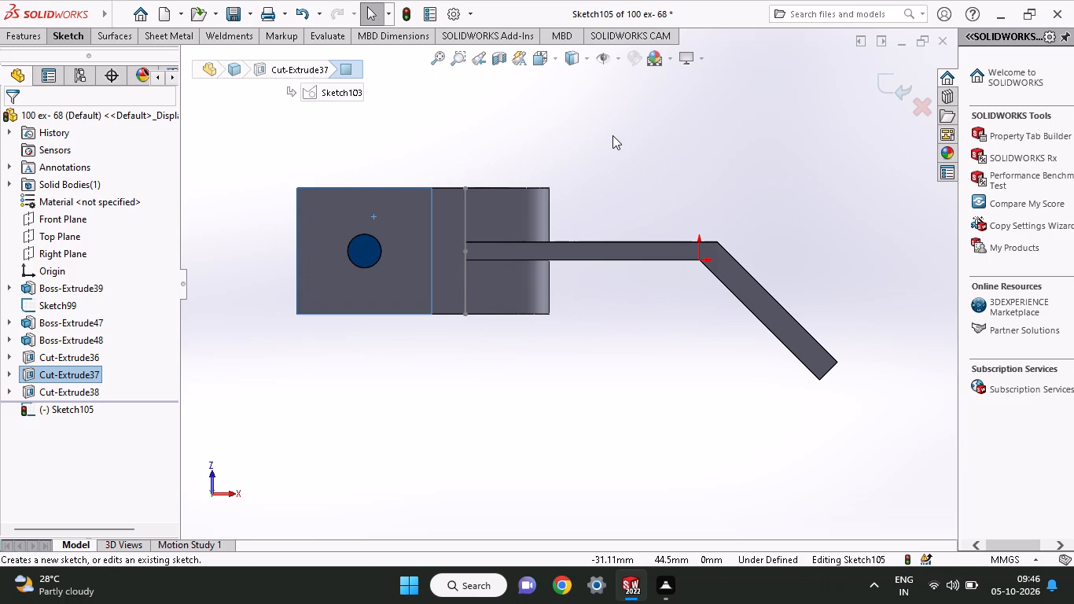
Sketch a 12 mm diameter circle on the slot's inner wall, concentric with and matching the existing cross hole.
click(63, 28)
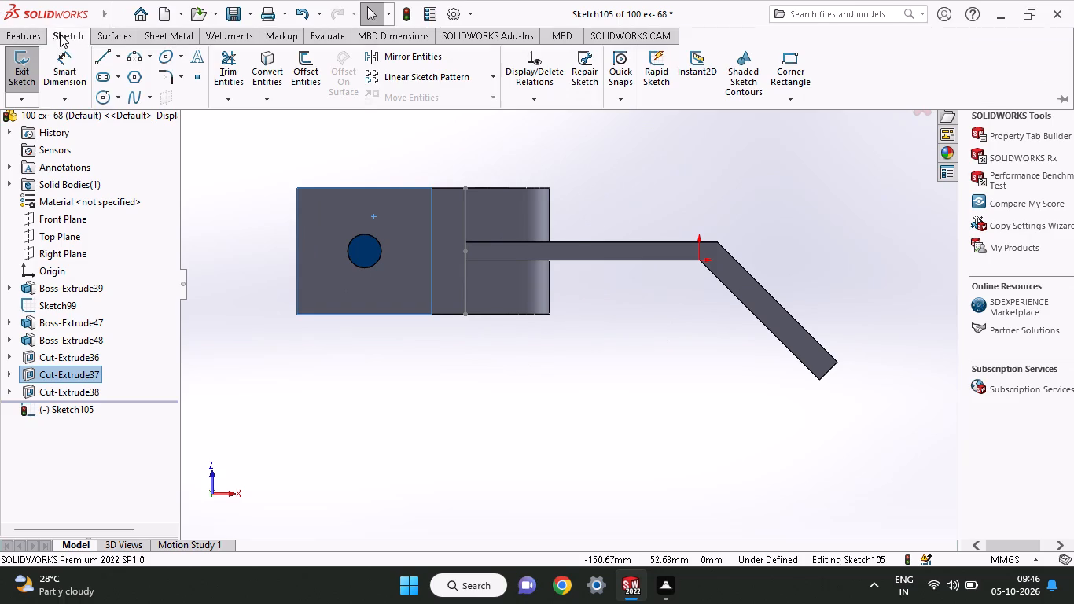
click(98, 96)
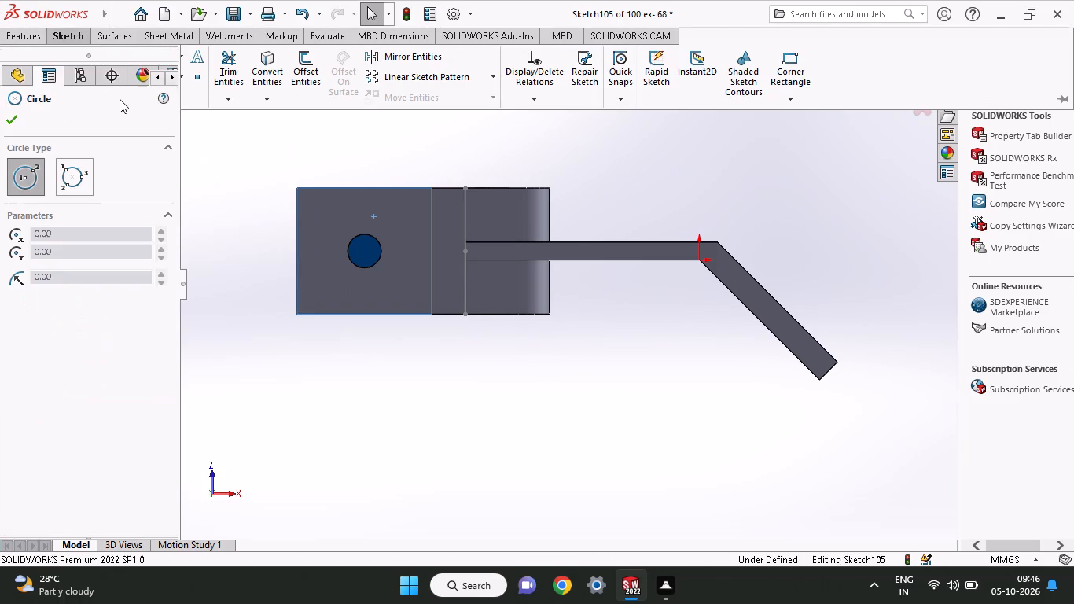
click(363, 252)
click(372, 269)
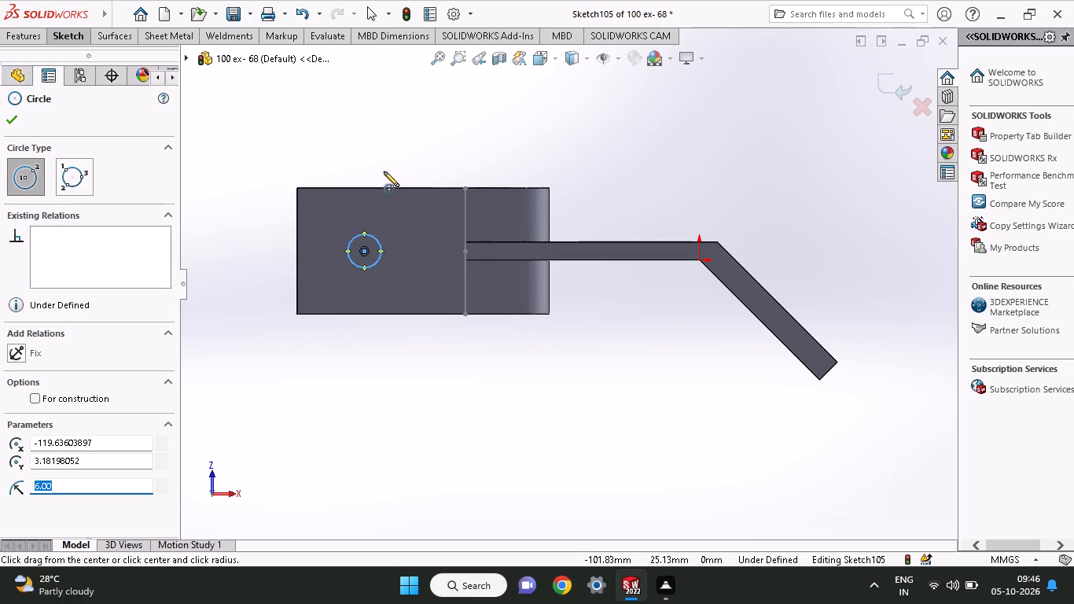
Extrude-cut the 12 mm circle blind, 45 mm in direction 1 through the far arm and 9 mm in direction 2.
click(24, 32)
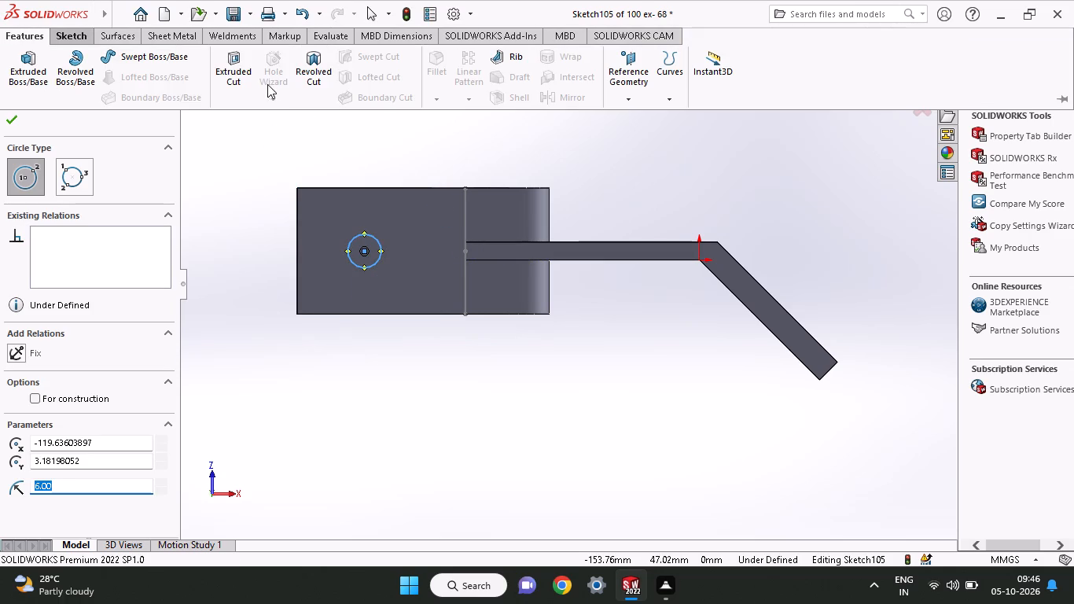
click(248, 84)
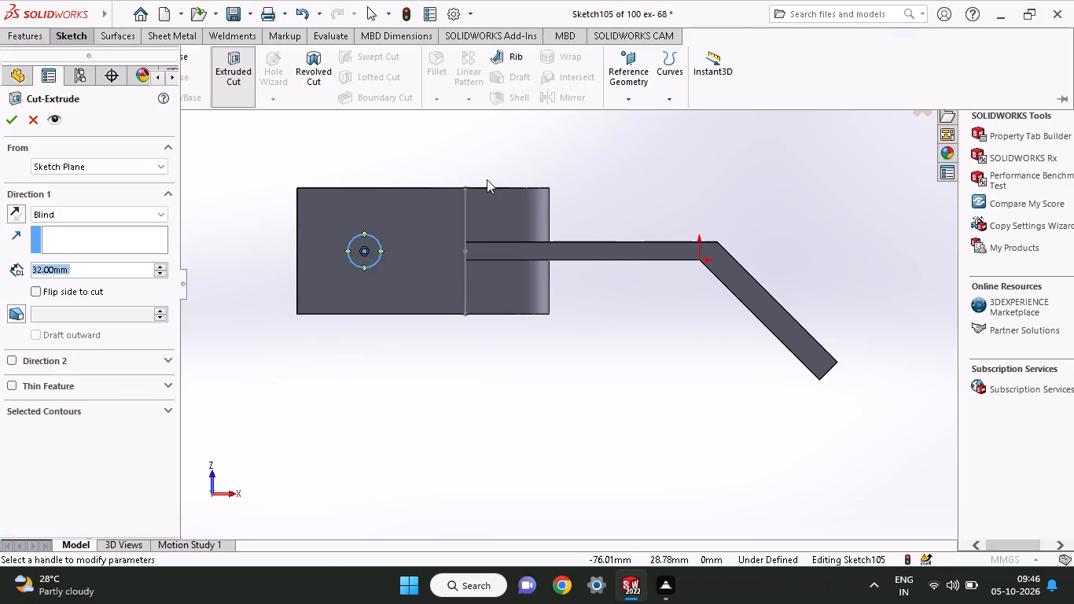
middle_drag(487, 179, 432, 403)
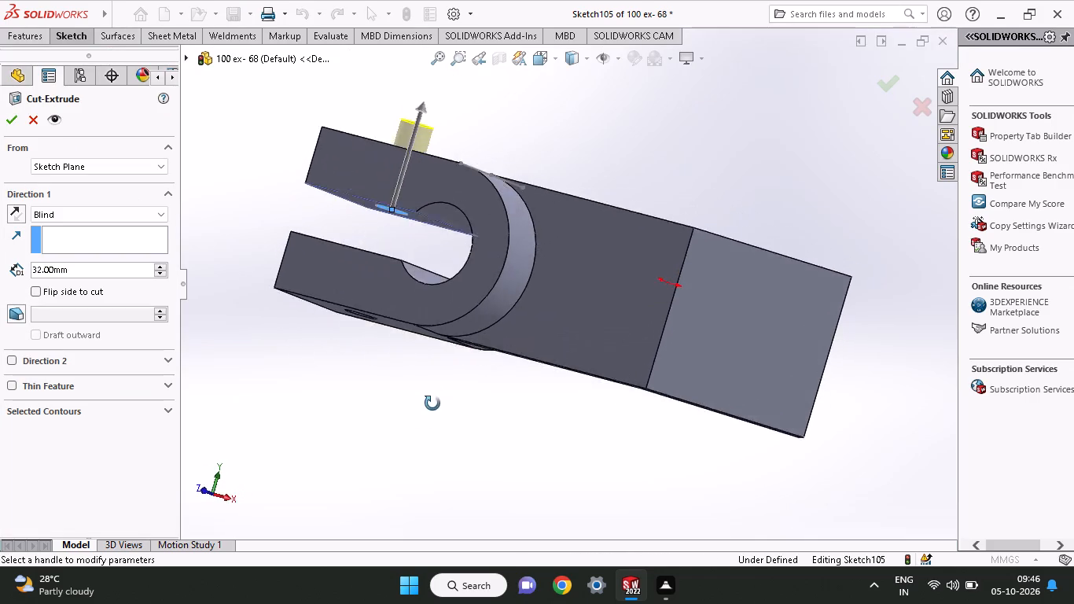
middle_drag(432, 403, 455, 409)
drag(417, 87, 423, 72)
drag(375, 228, 385, 208)
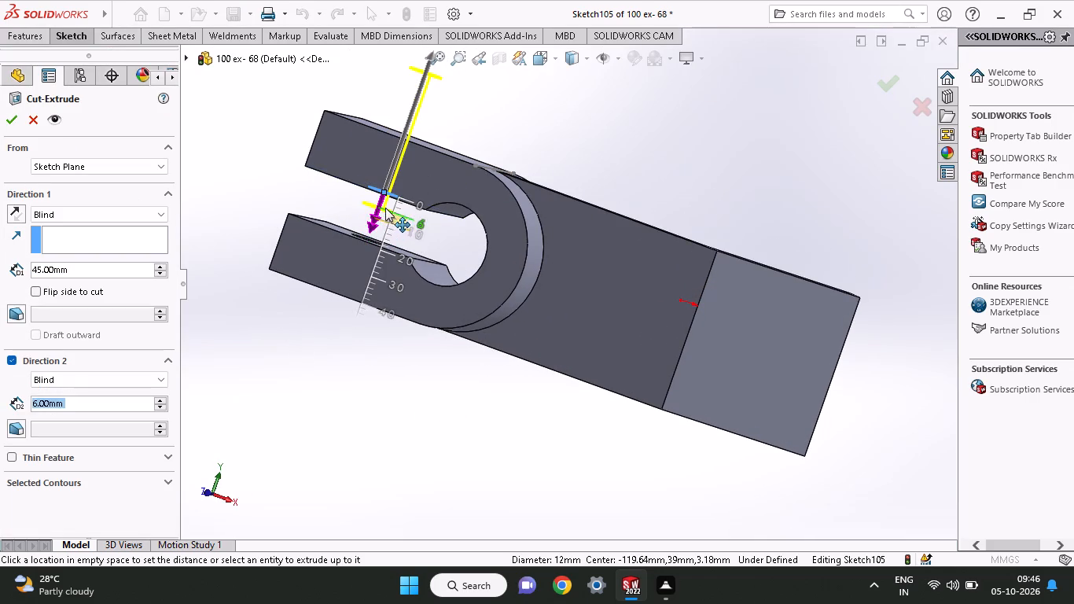
drag(385, 208, 379, 217)
click(9, 119)
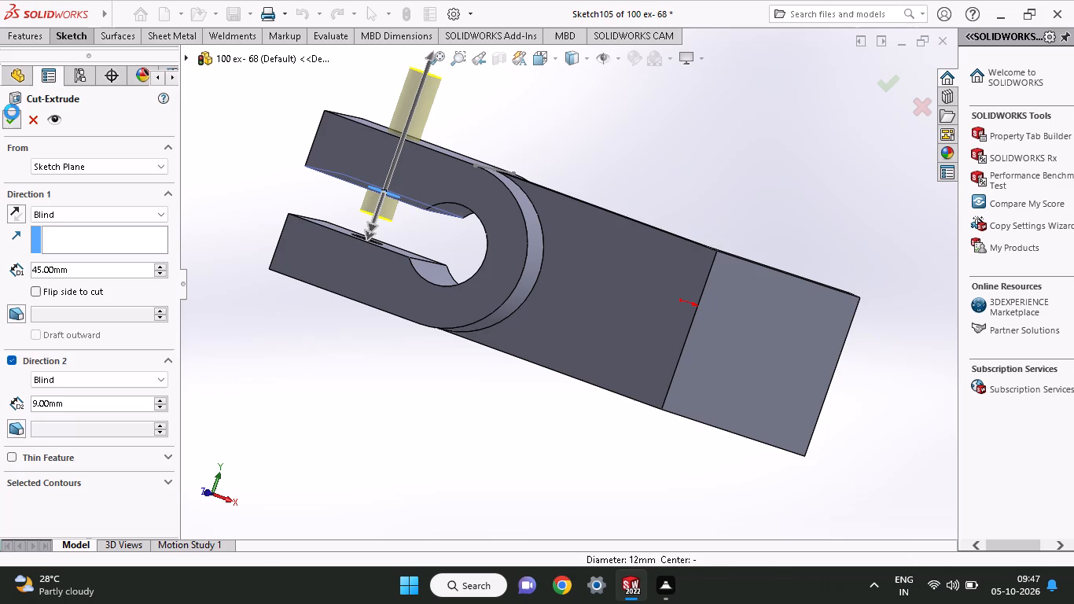
Start a sketch on the flat outer side face of the newly drilled arm.
middle_drag(393, 396, 432, 242)
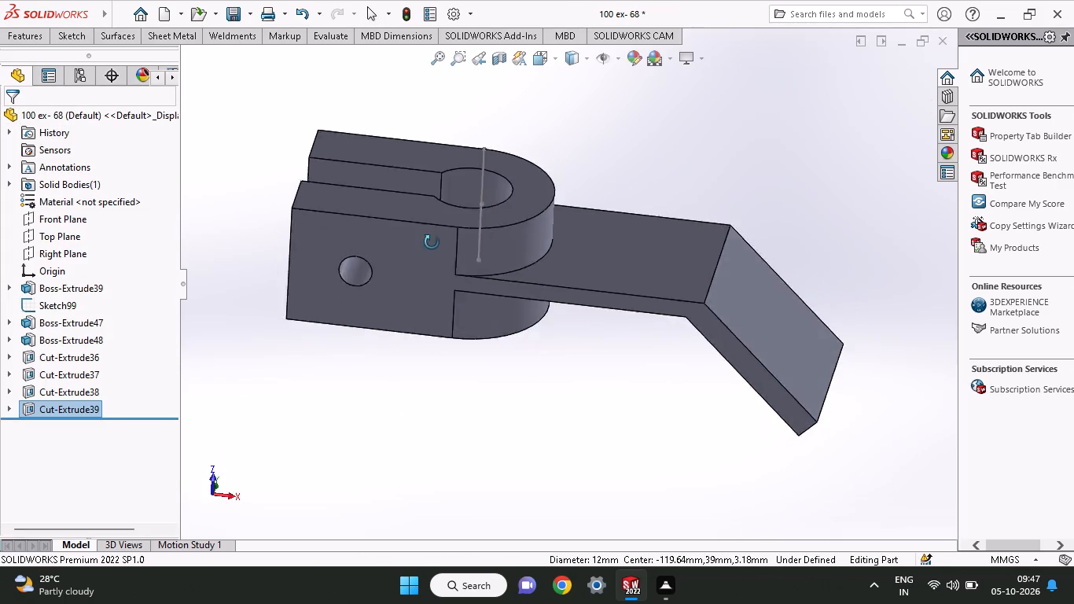
middle_drag(432, 242, 628, 346)
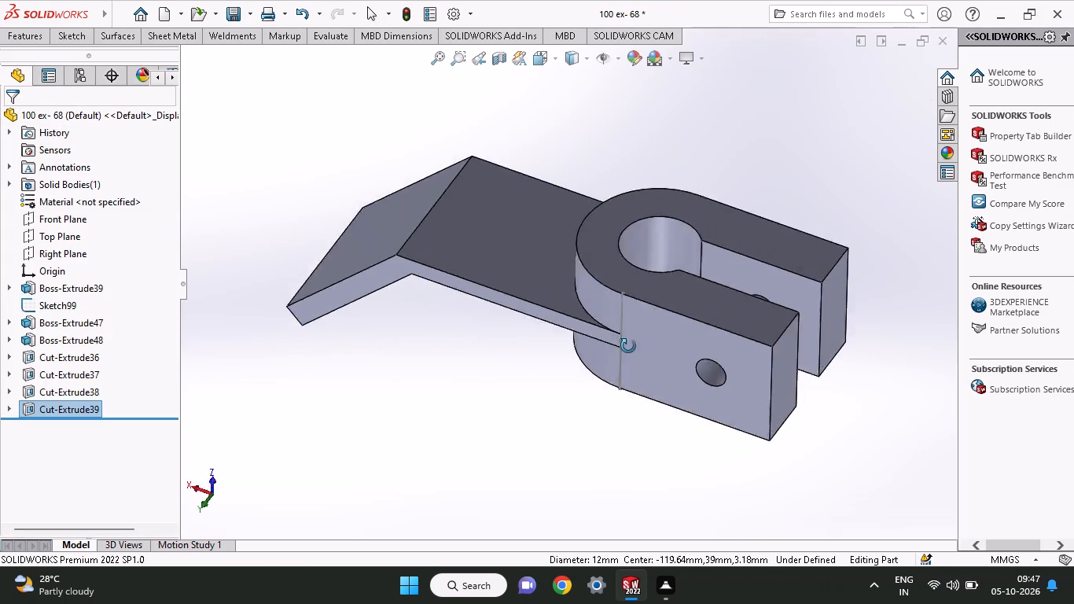
middle_drag(628, 346, 360, 131)
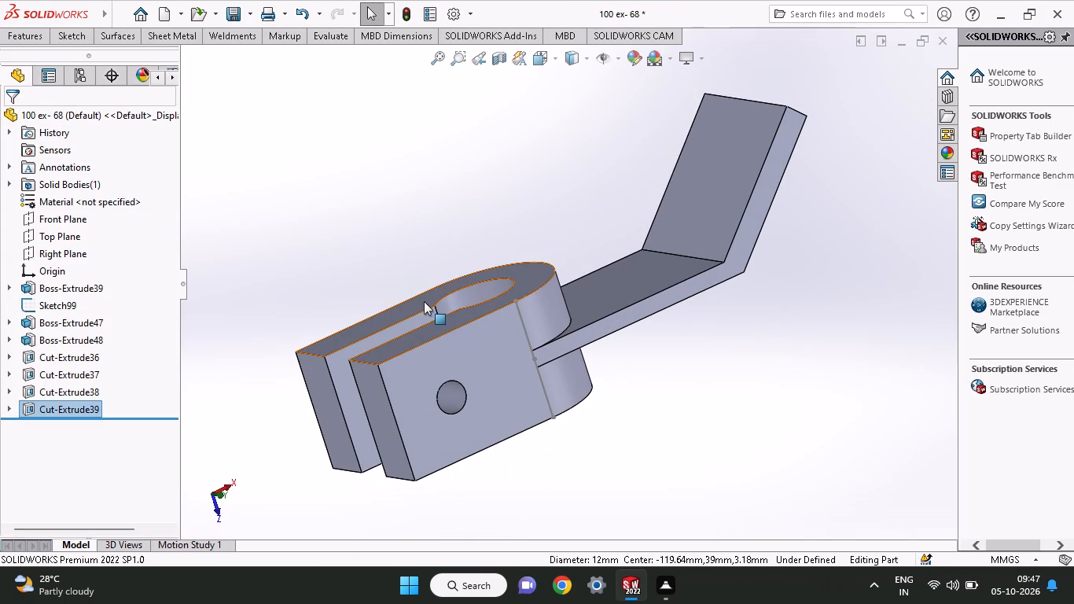
click(414, 412)
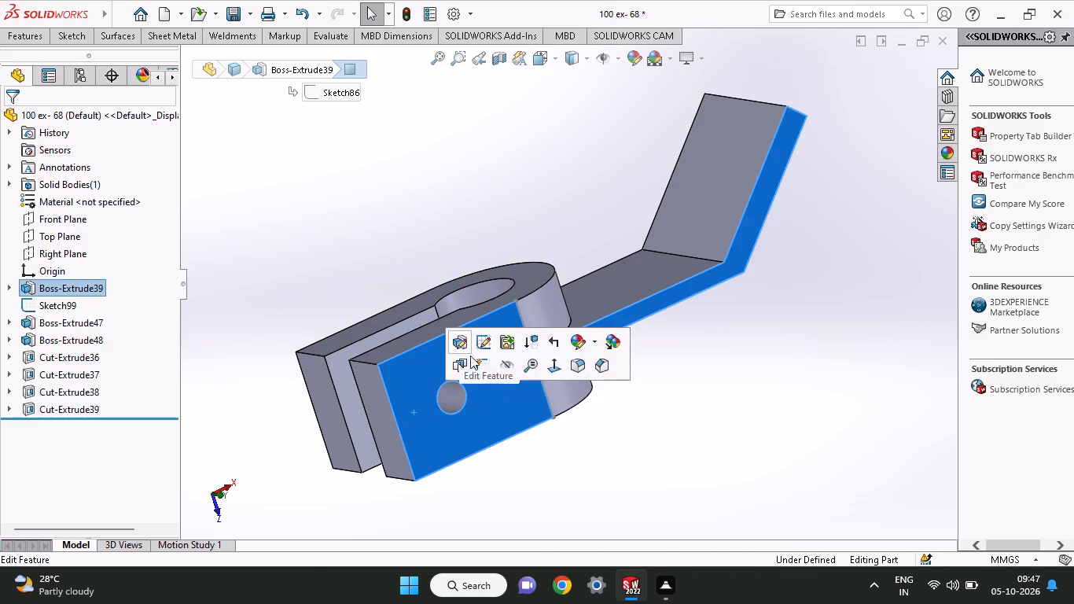
click(488, 360)
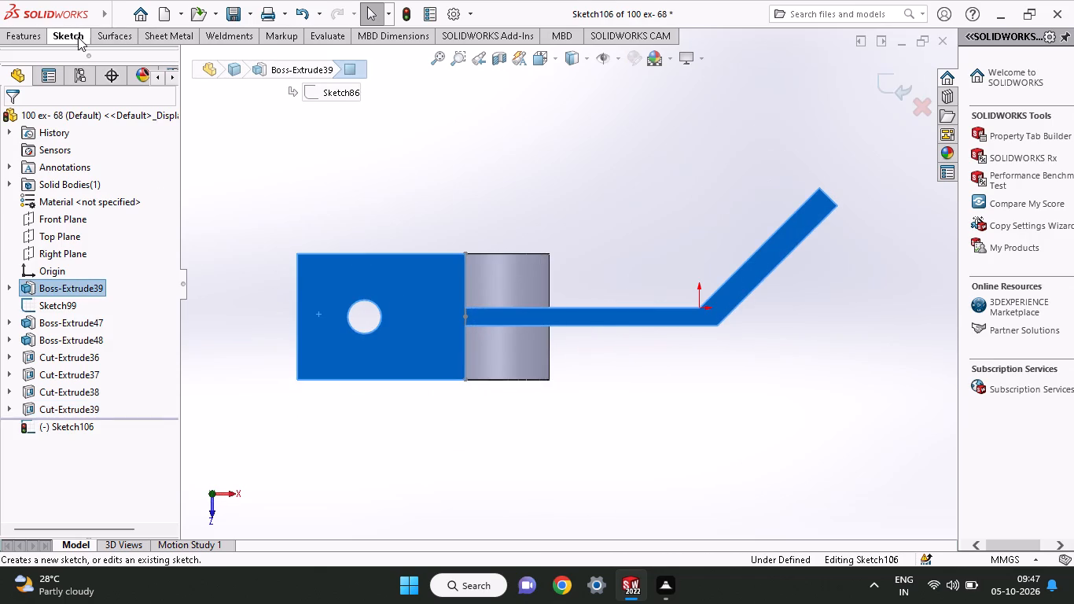
Sketch a circle concentric with the 12 mm hole on the arm's outer face and set its diameter to 24 mm.
click(78, 37)
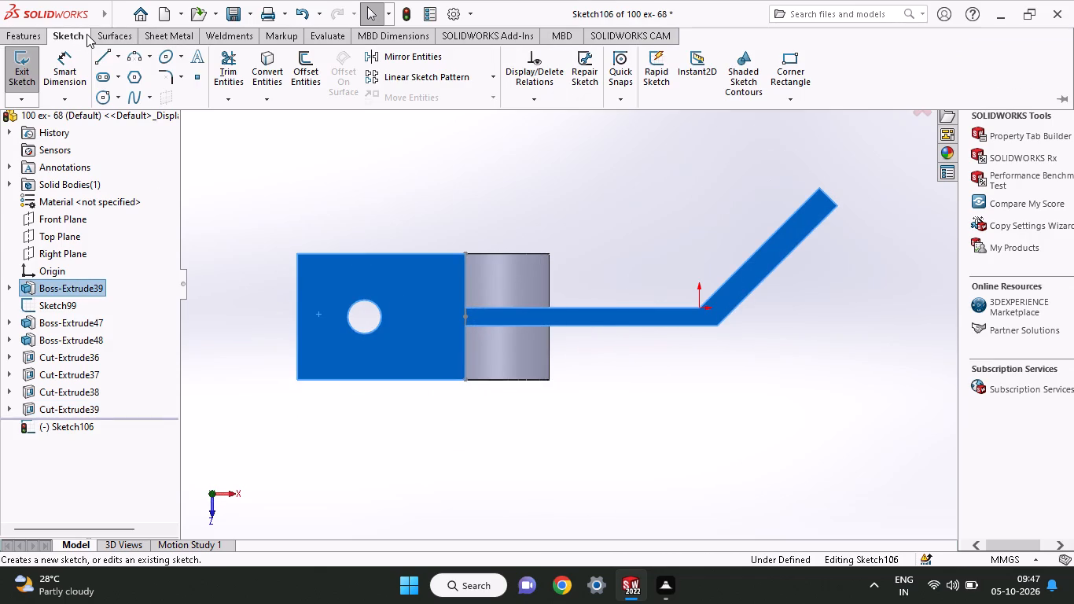
click(96, 103)
click(363, 314)
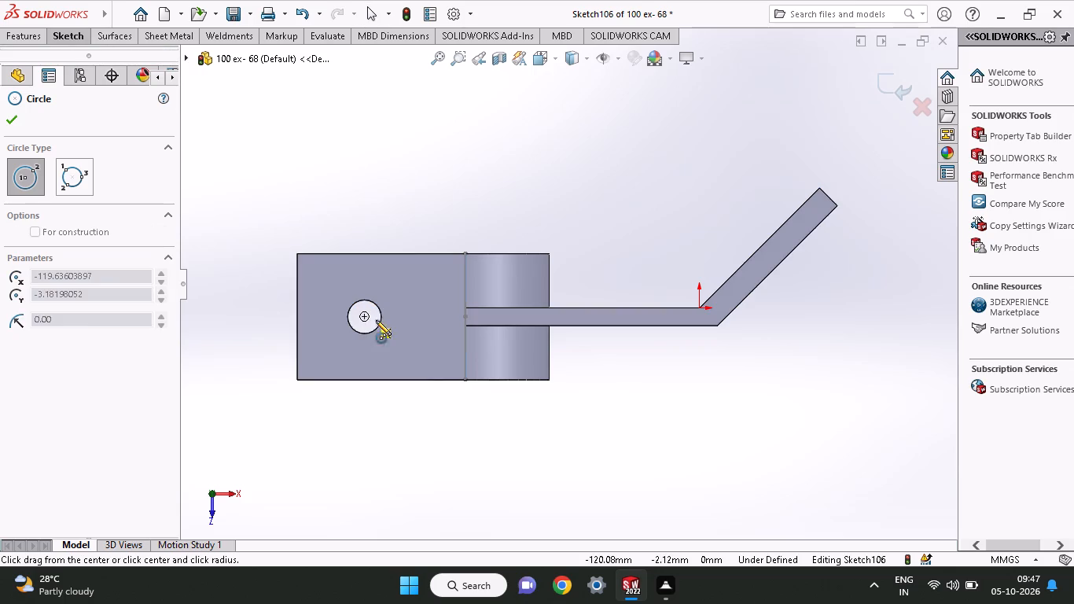
click(394, 335)
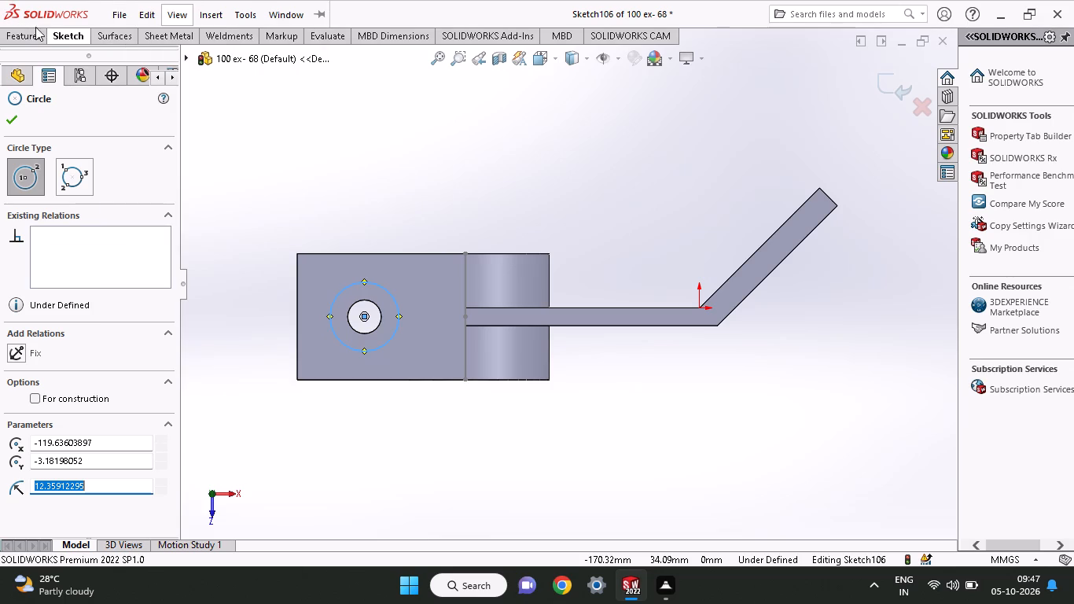
click(66, 34)
click(61, 72)
click(399, 336)
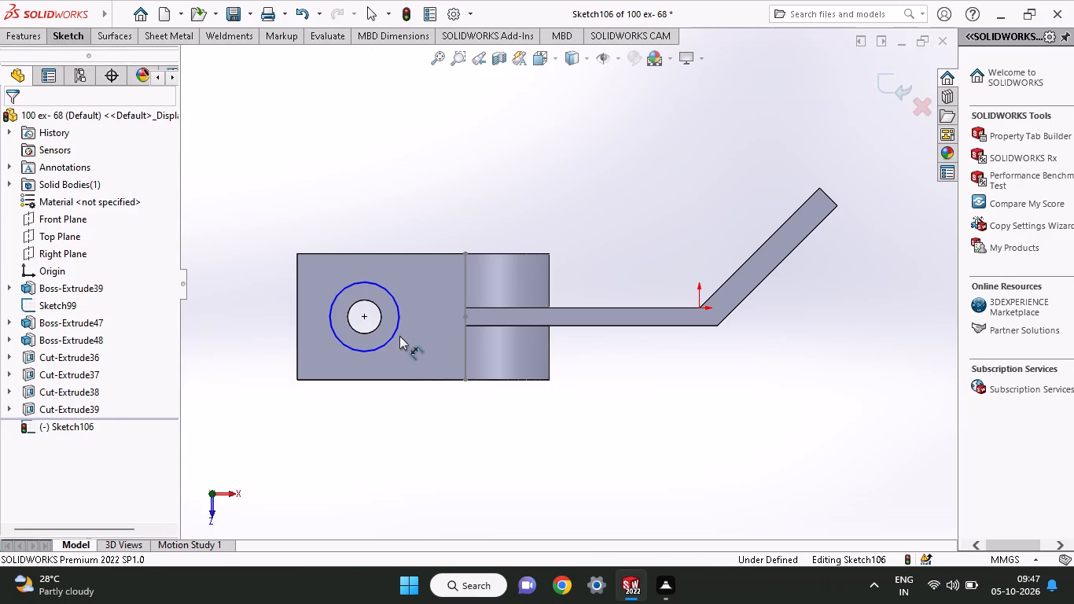
click(398, 319)
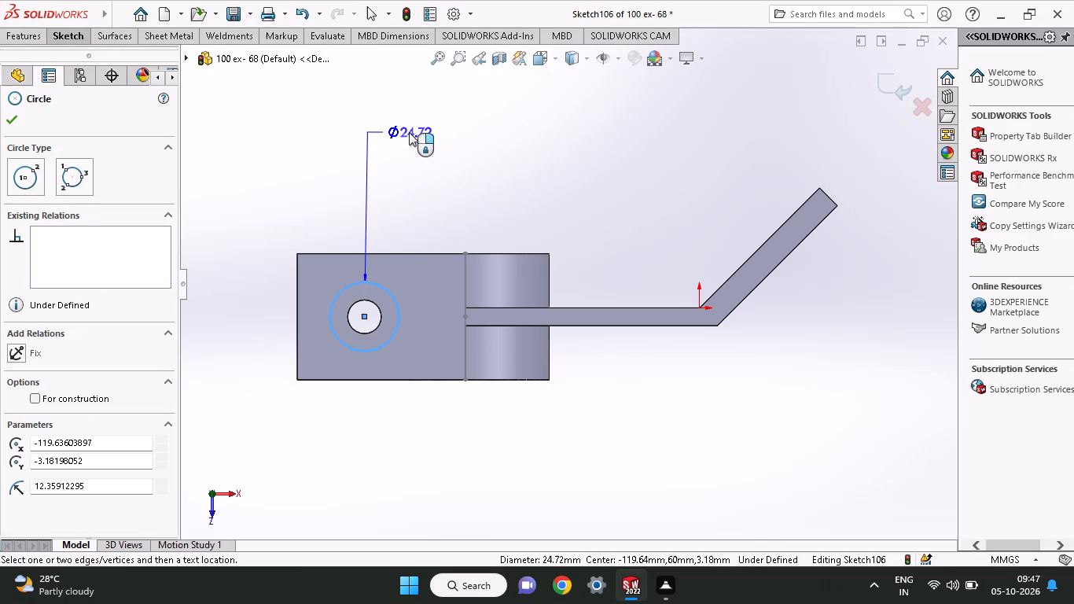
click(409, 151)
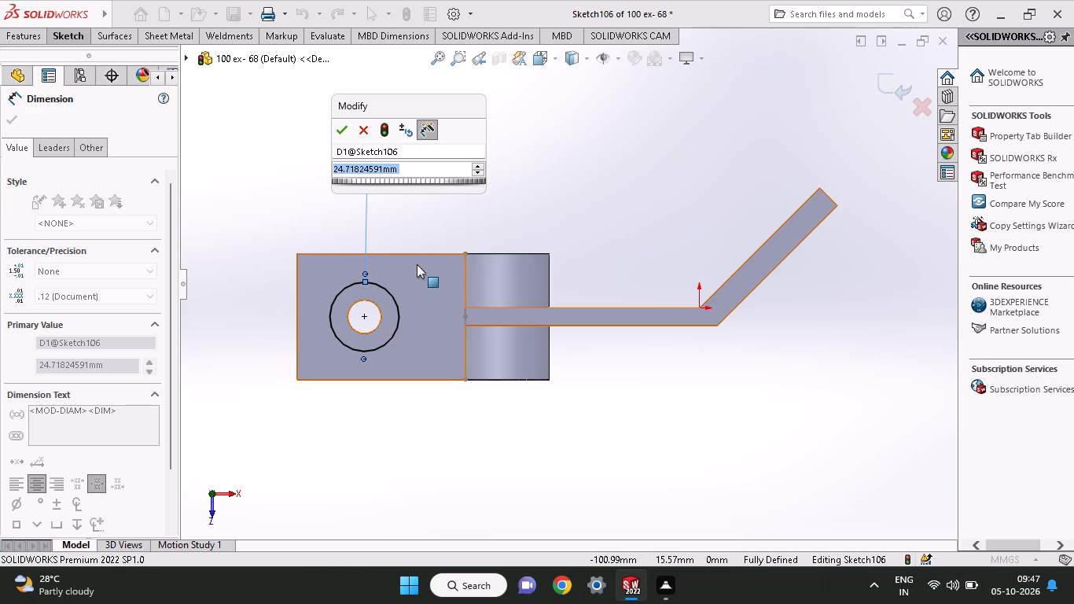
text(24)
key(Return)
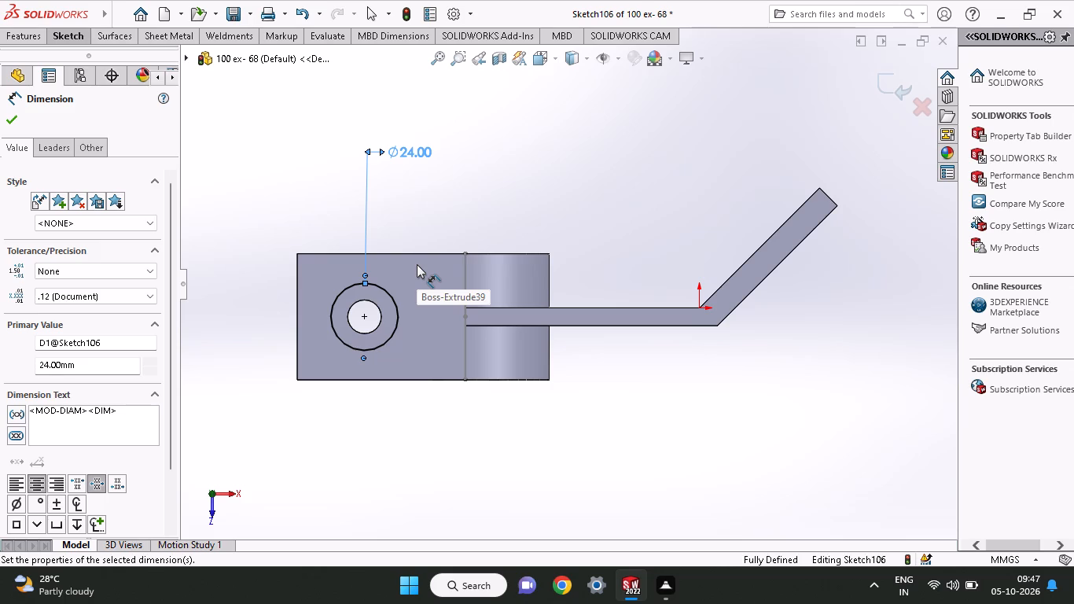
Extrude-cut the 24 mm circle blind to a depth of 9 mm, forming a counterbore around the 12 mm hole.
click(34, 32)
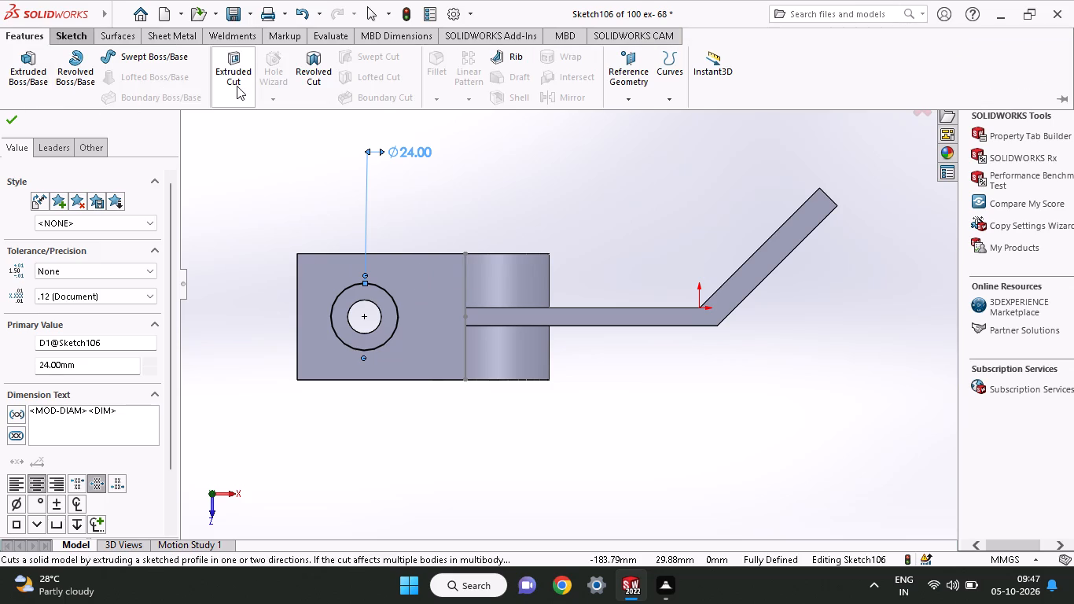
click(237, 86)
middle_drag(556, 241, 528, 389)
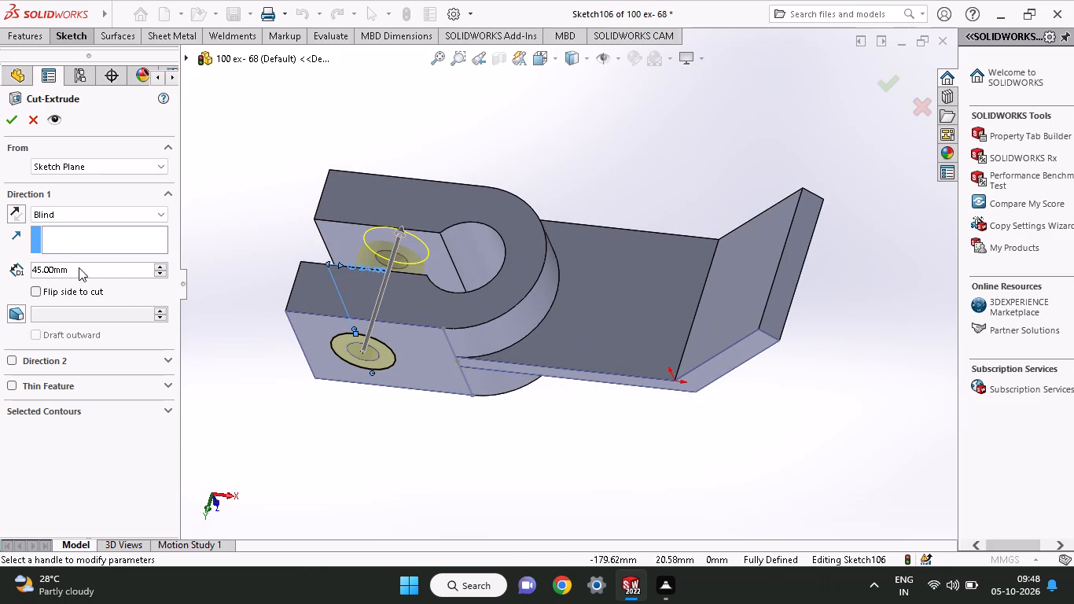
drag(79, 267, 0, 260)
key(9)
key(Return)
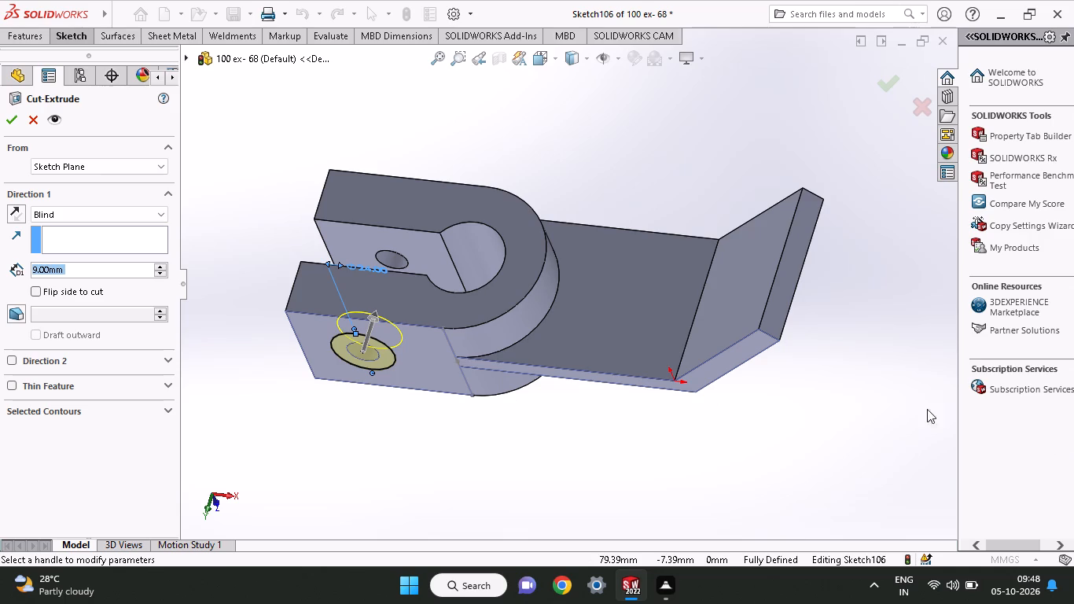
click(9, 123)
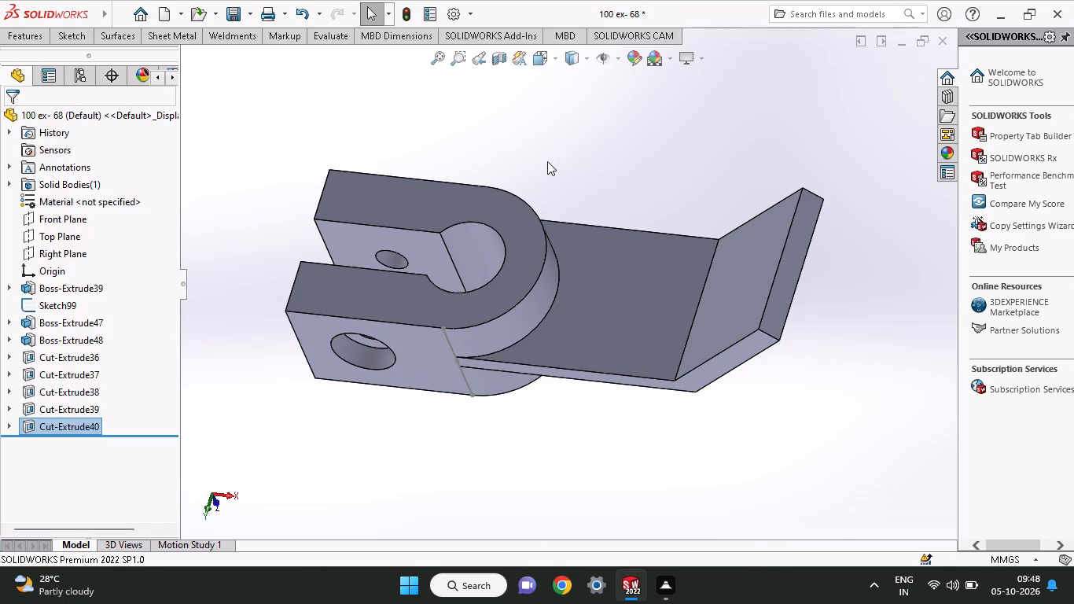
Start a sketch on the flat outer side face of the opposite arm.
middle_drag(535, 160, 377, 510)
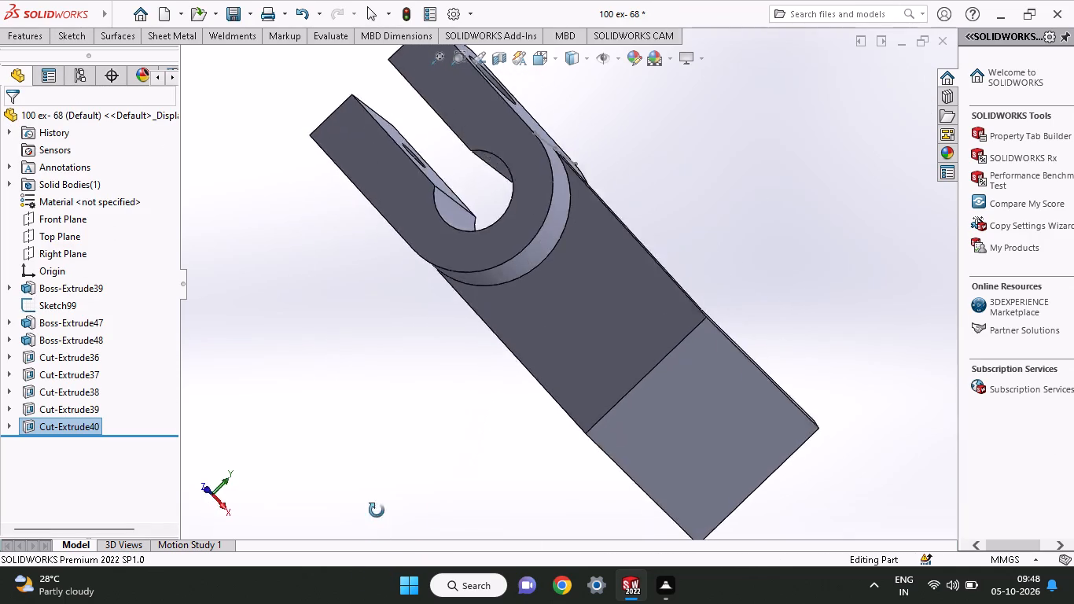
middle_drag(377, 510, 451, 341)
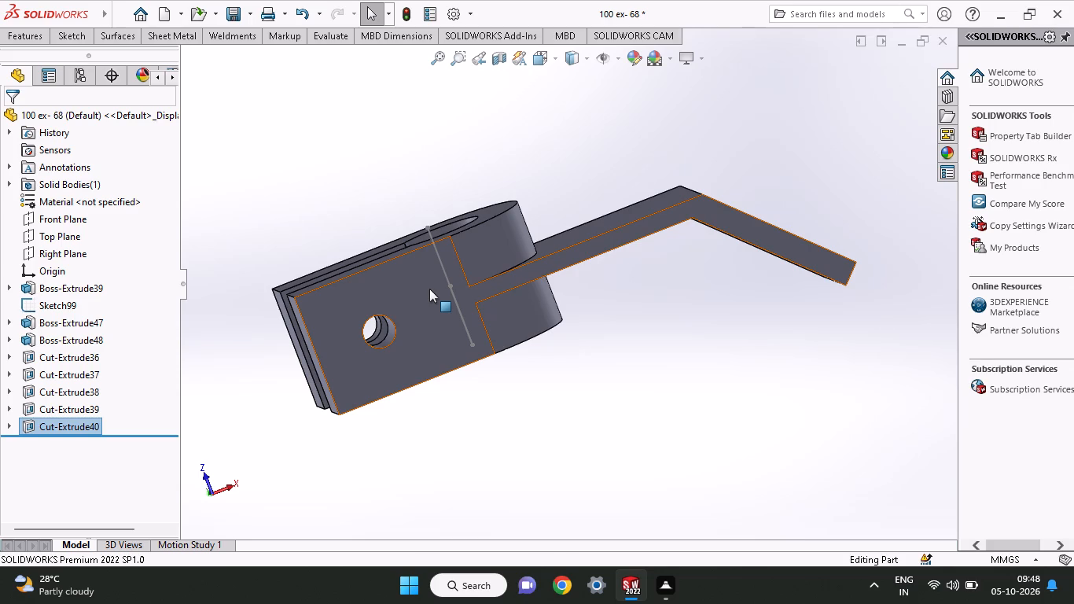
click(429, 289)
click(493, 247)
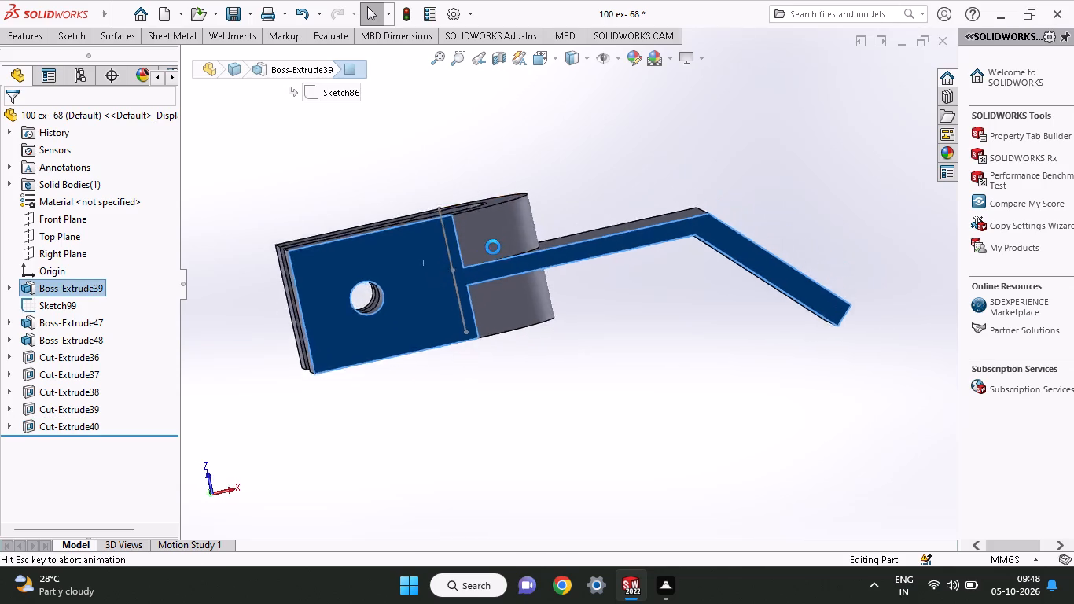
Sketch a circle concentric with the 12 mm hole on this arm's outer face and set its diameter to 24 mm.
click(57, 37)
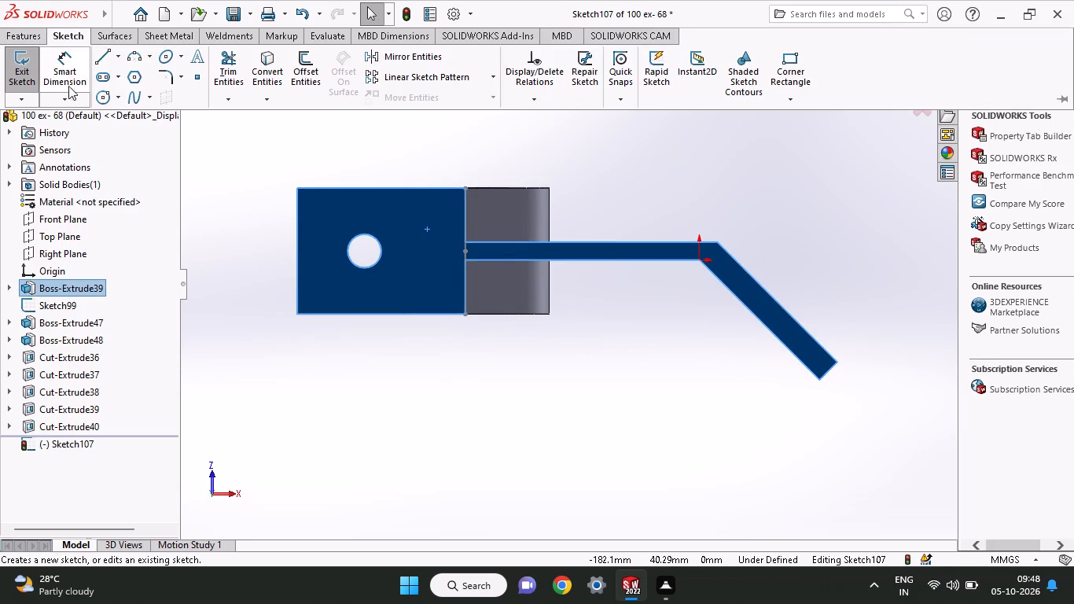
click(97, 94)
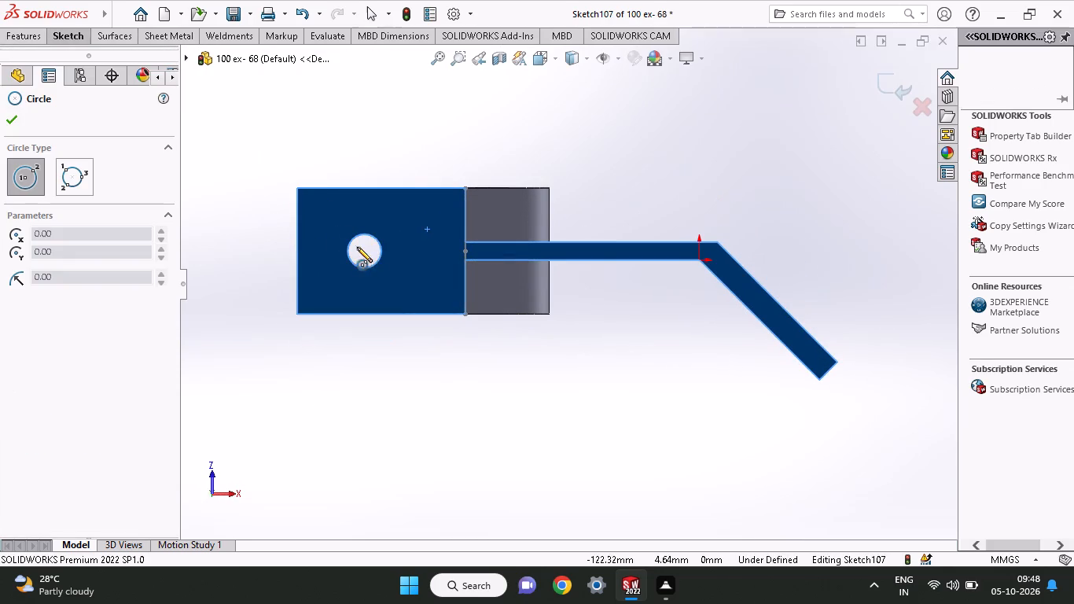
click(365, 251)
click(383, 269)
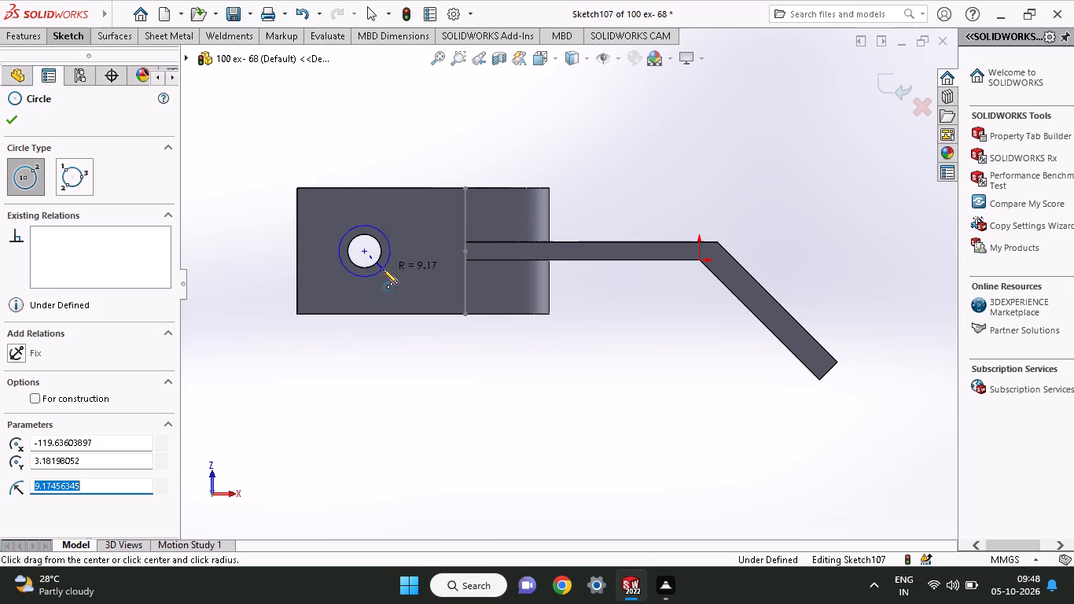
click(72, 39)
click(84, 69)
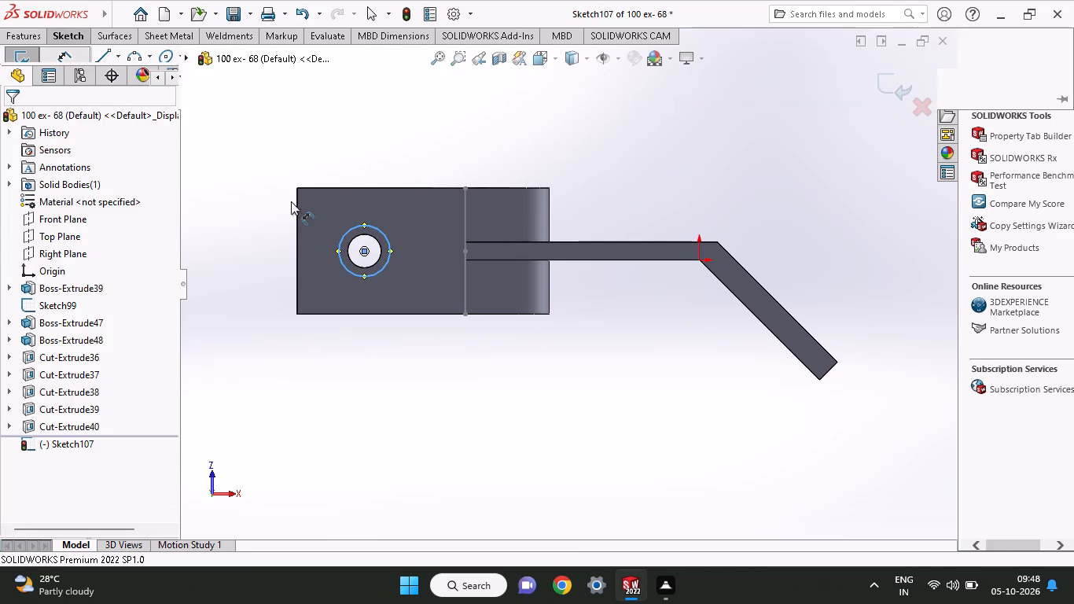
click(344, 233)
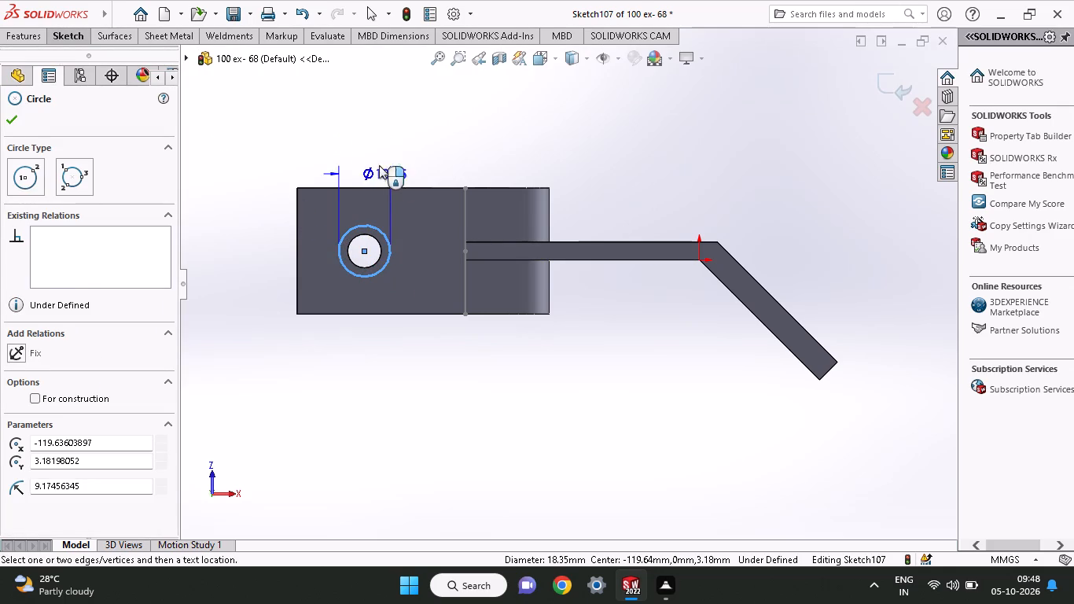
click(379, 154)
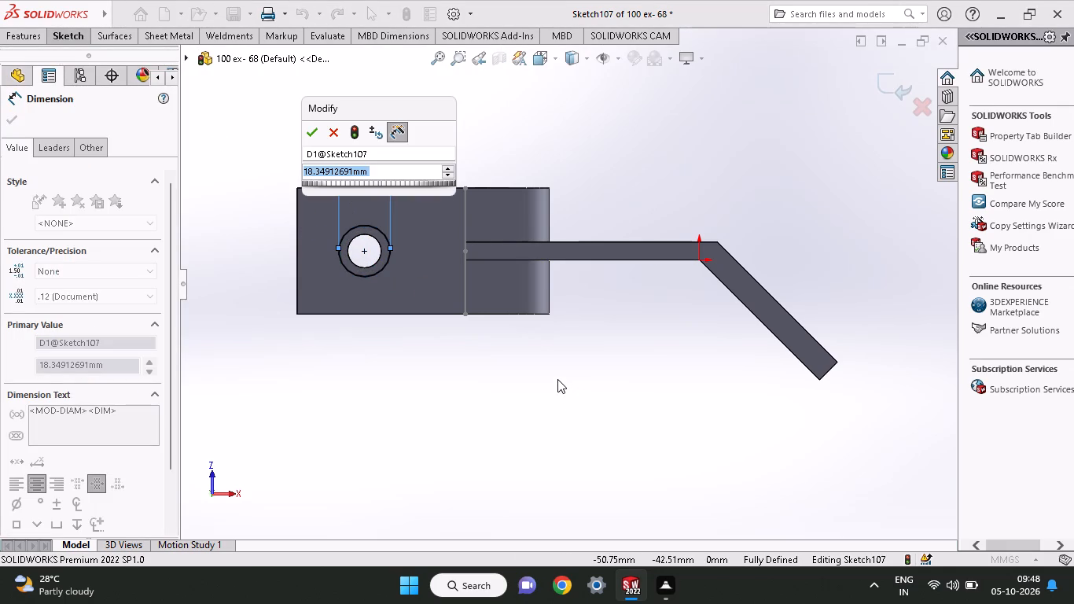
text(24)
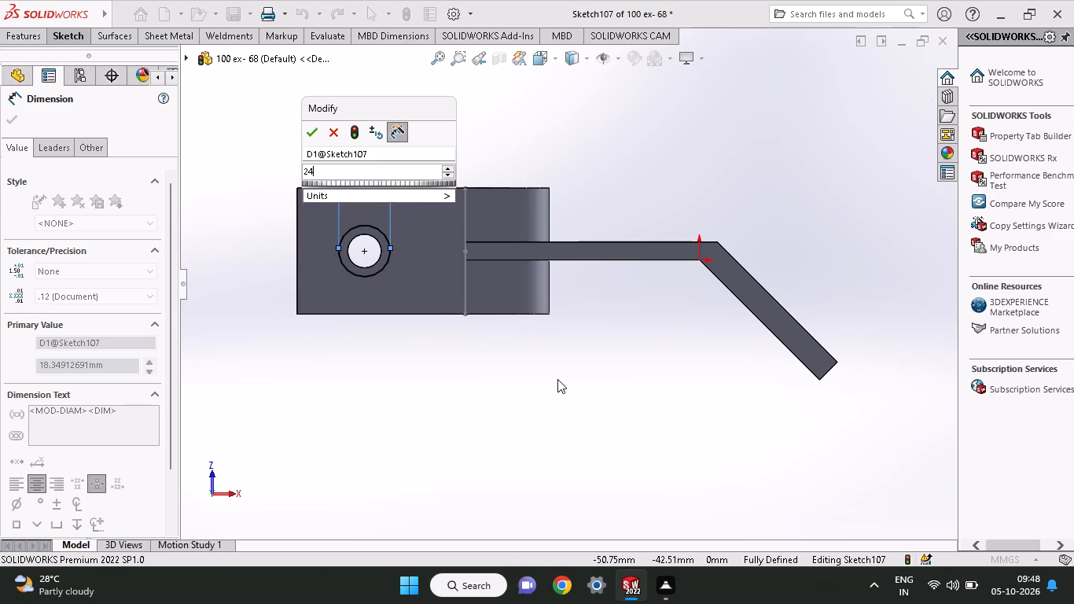
key(Return)
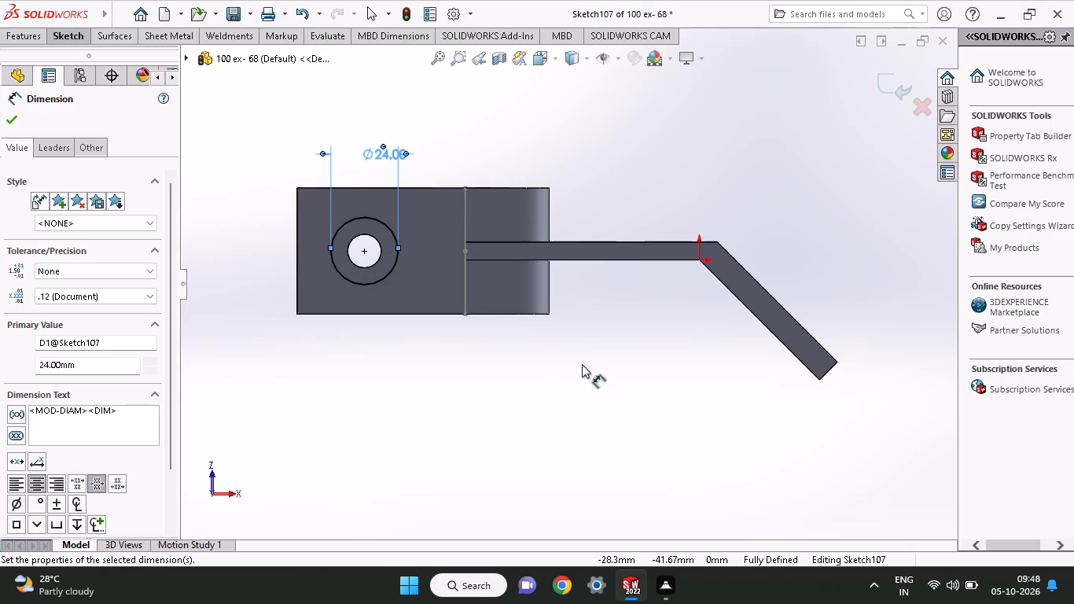
Extrude-cut the 24 mm circle blind to a depth of 9 mm, forming the counterbore on this arm.
click(39, 36)
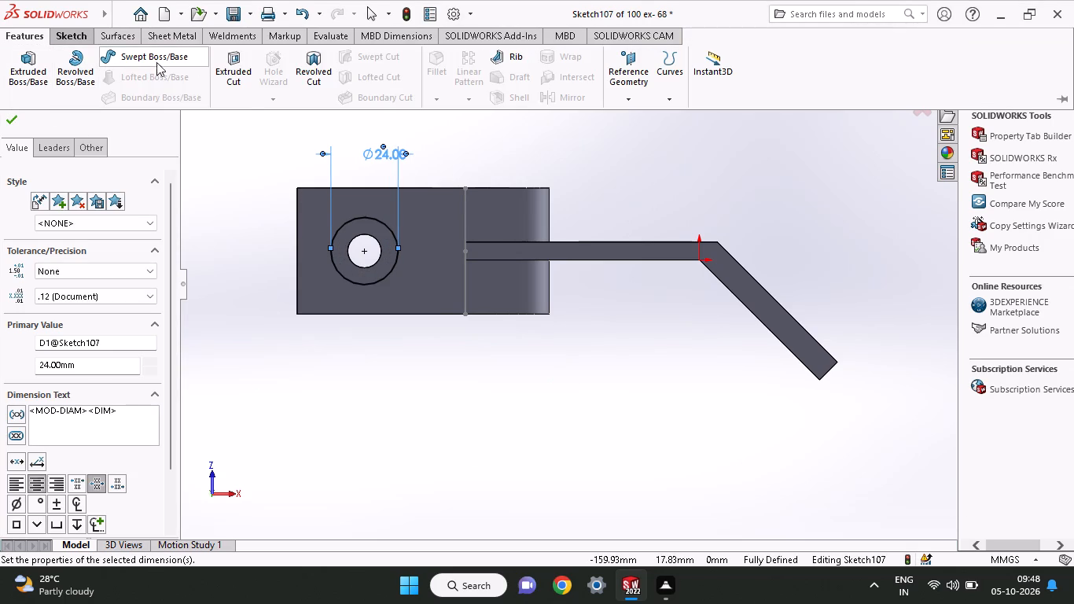
click(226, 62)
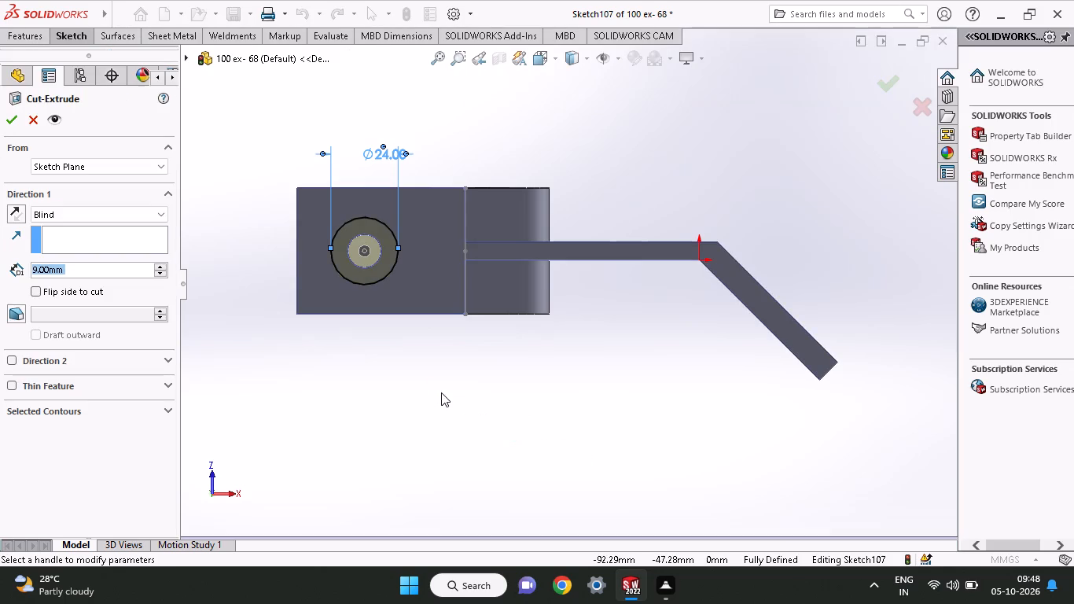
middle_drag(441, 392, 453, 116)
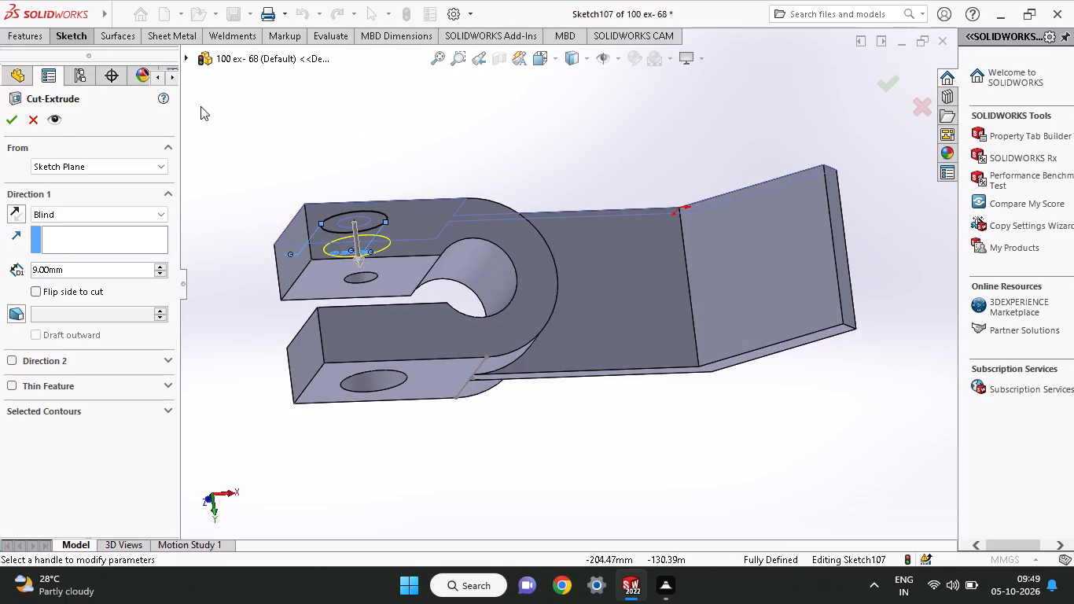
click(2, 118)
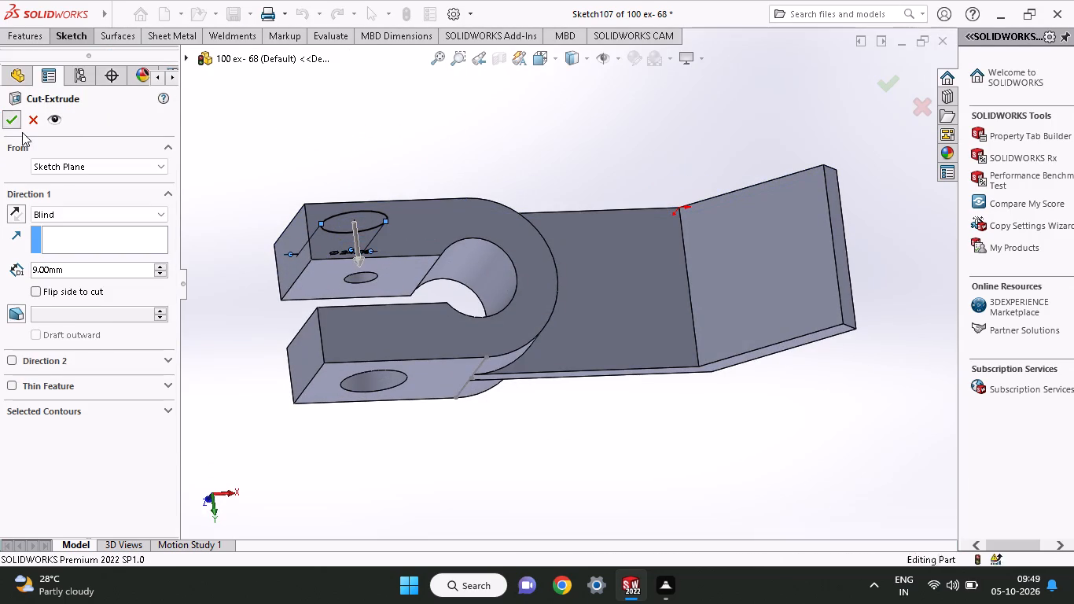
Examine the counterbored arms, the slotted boss block and the bent plate from several sides.
middle_drag(533, 458, 712, 503)
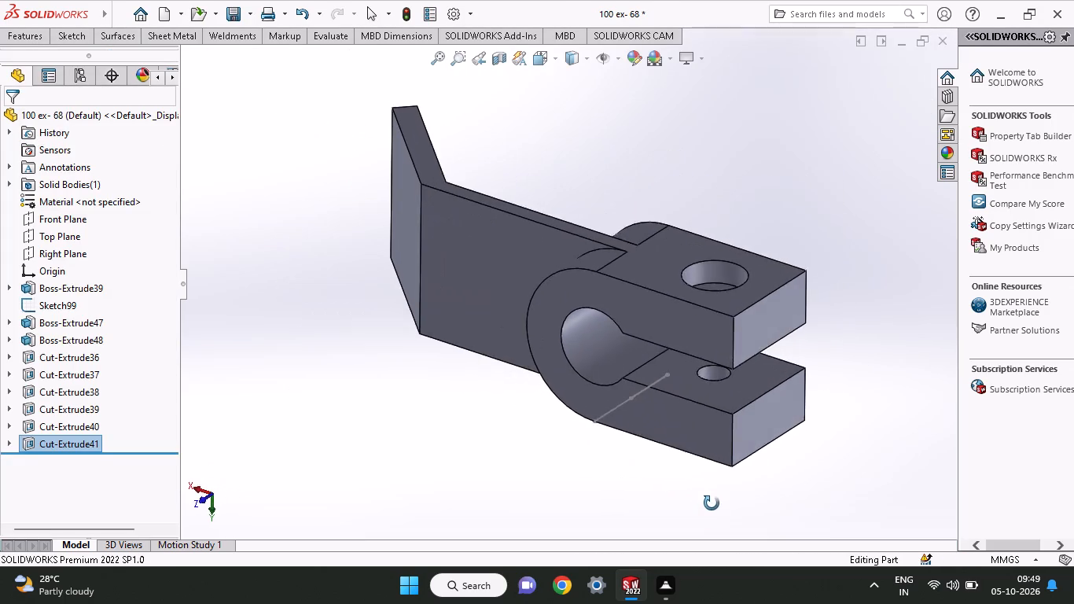
middle_drag(712, 503, 495, 432)
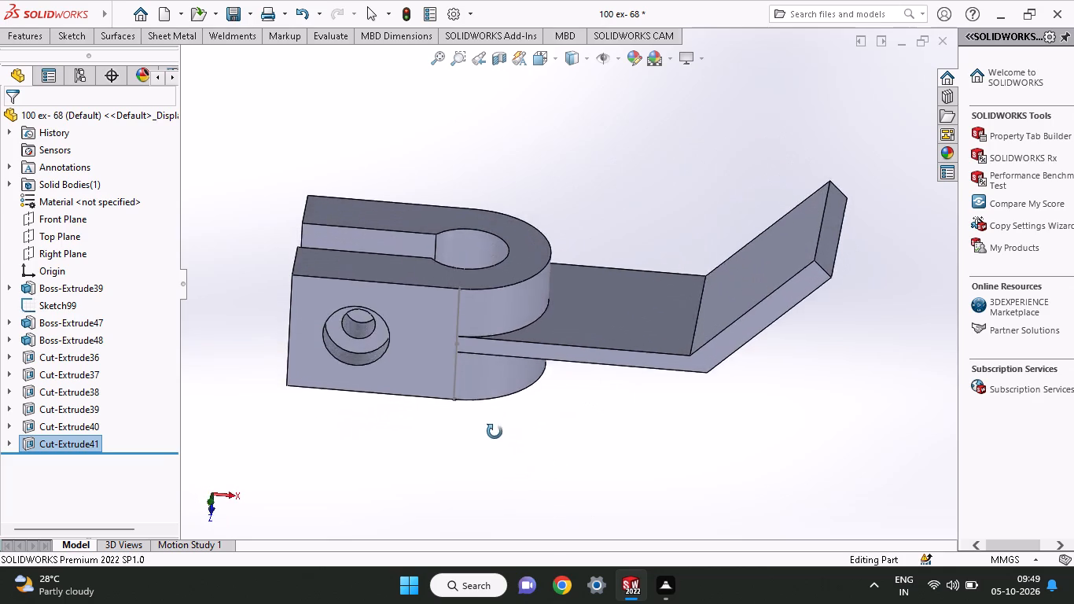
middle_drag(495, 432, 445, 409)
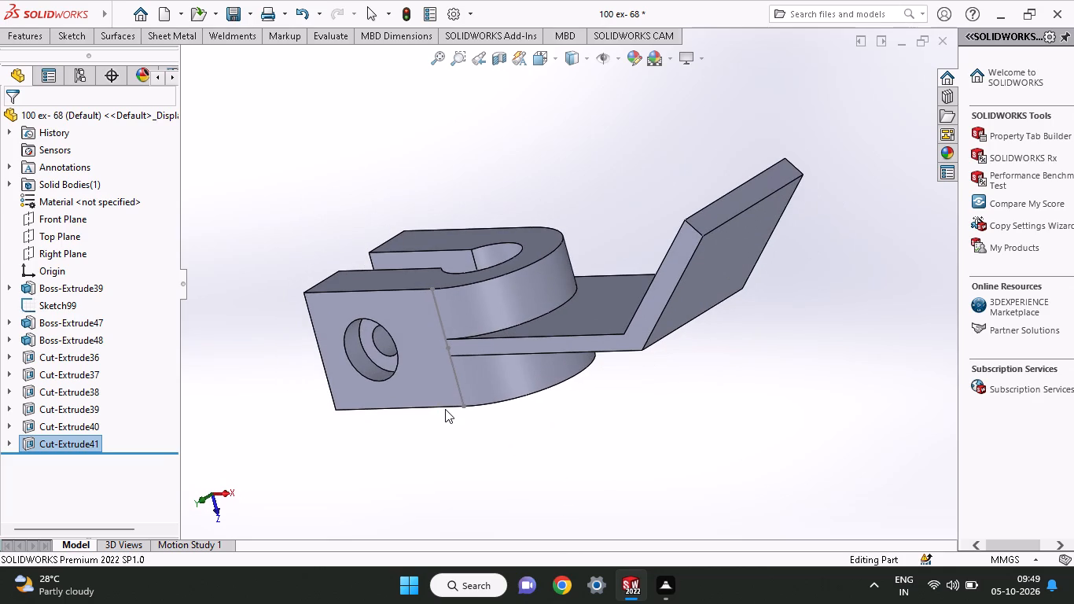
middle_drag(726, 310, 758, 326)
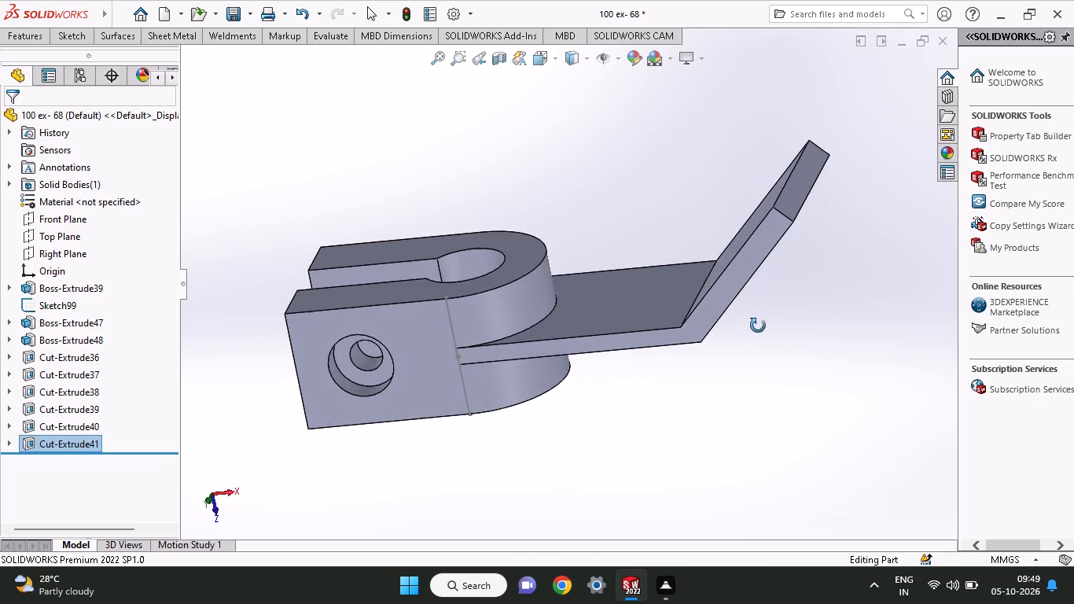
middle_drag(758, 326, 846, 335)
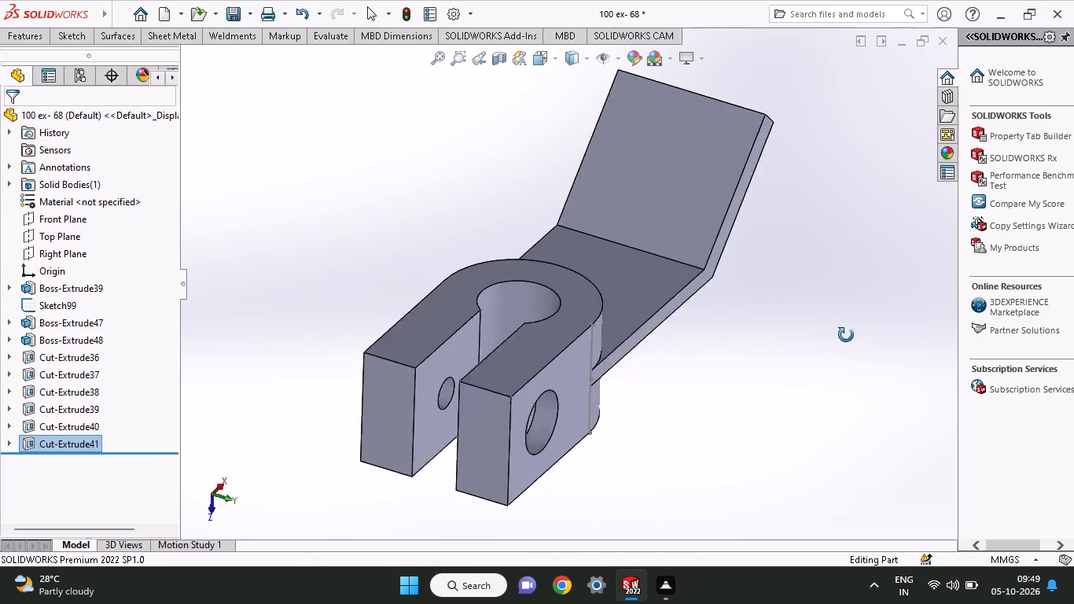
middle_drag(846, 335, 857, 342)
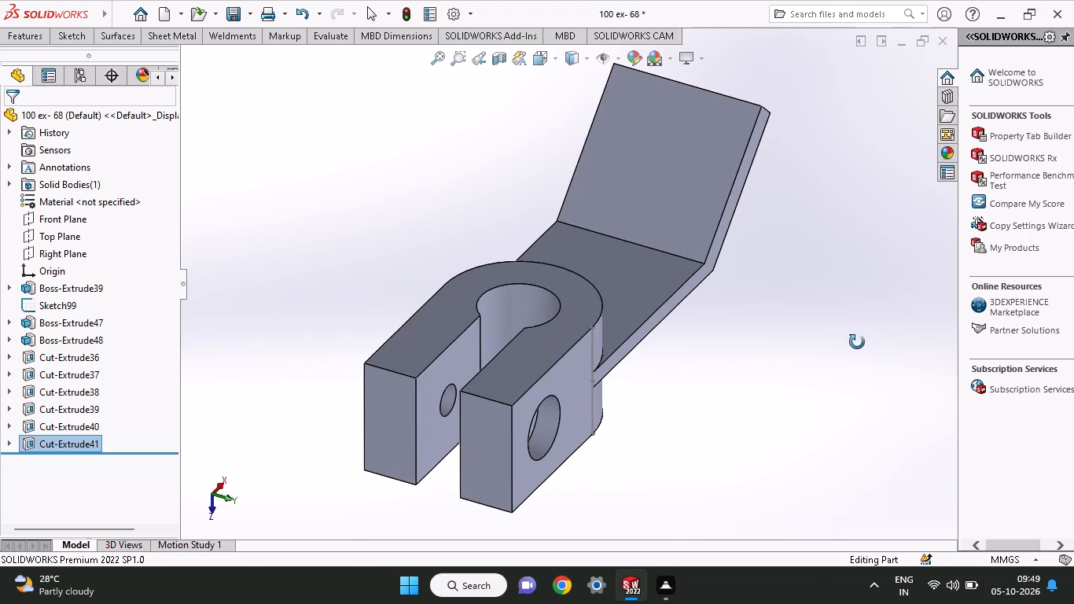
middle_drag(857, 342, 889, 352)
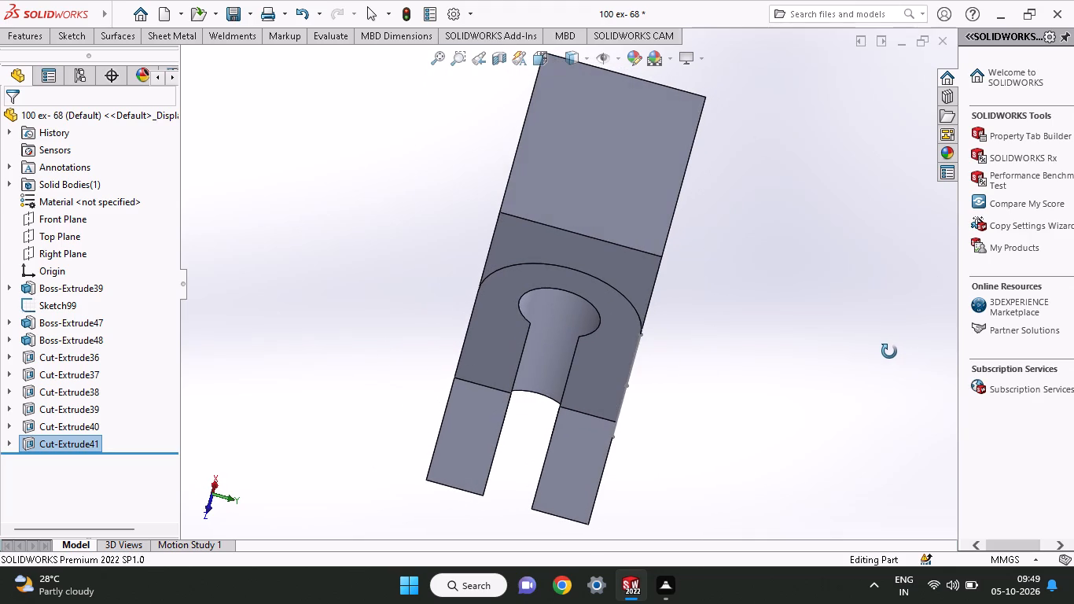
middle_drag(889, 352, 877, 350)
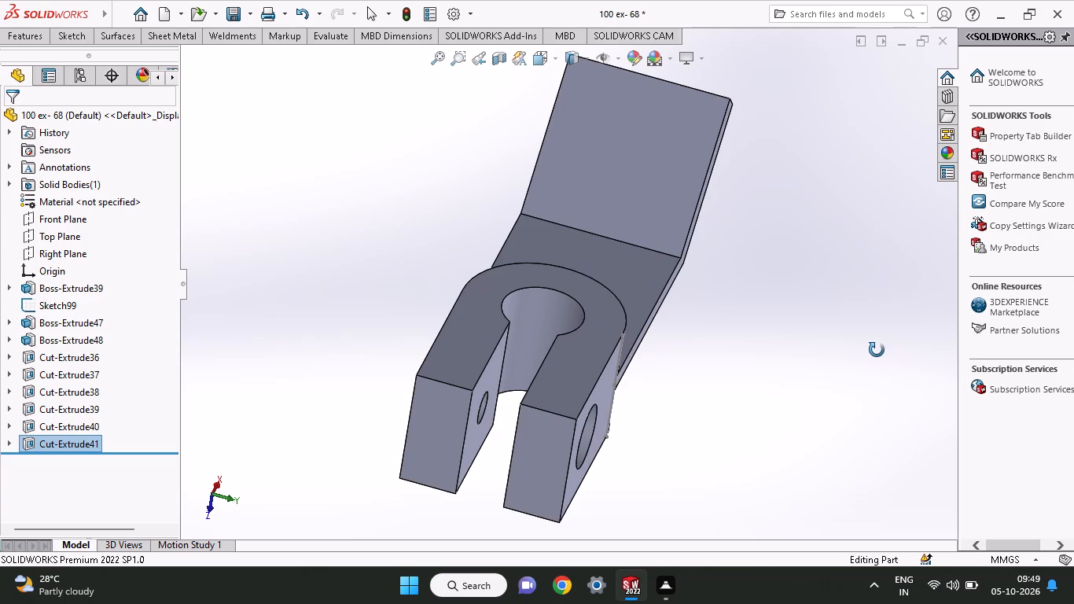
middle_drag(877, 350, 876, 351)
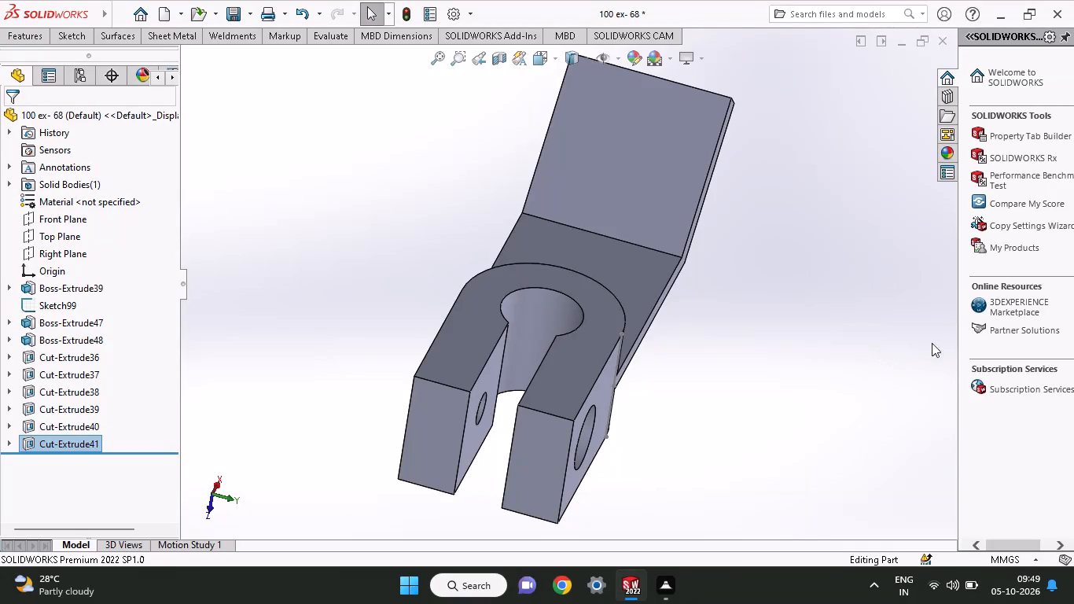
Start a sketch on the plate's flat face between boss and bend, and draw a line along the full bend edge.
click(626, 278)
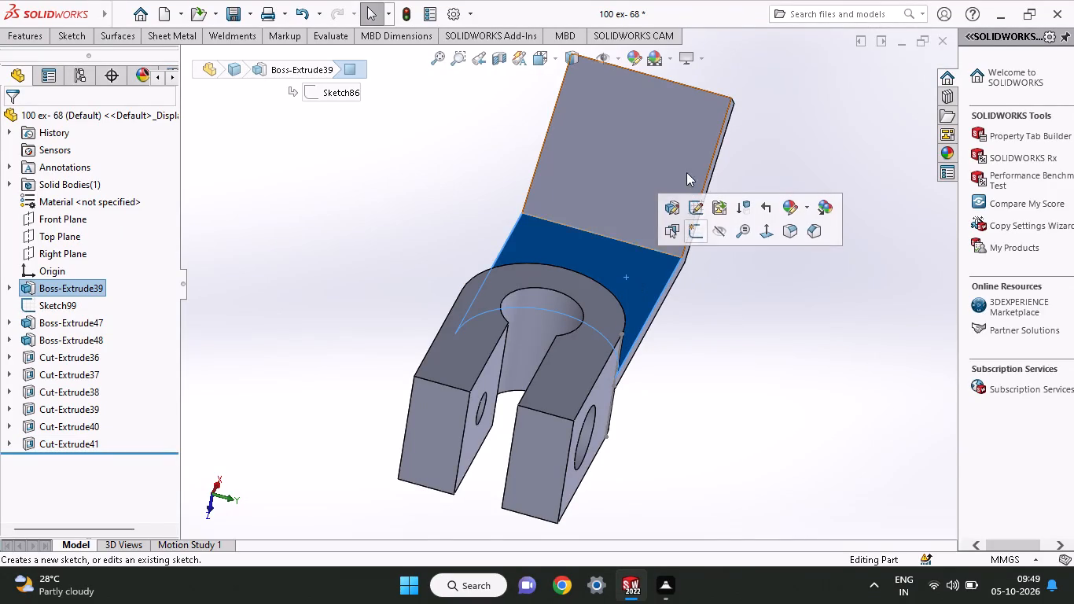
click(689, 231)
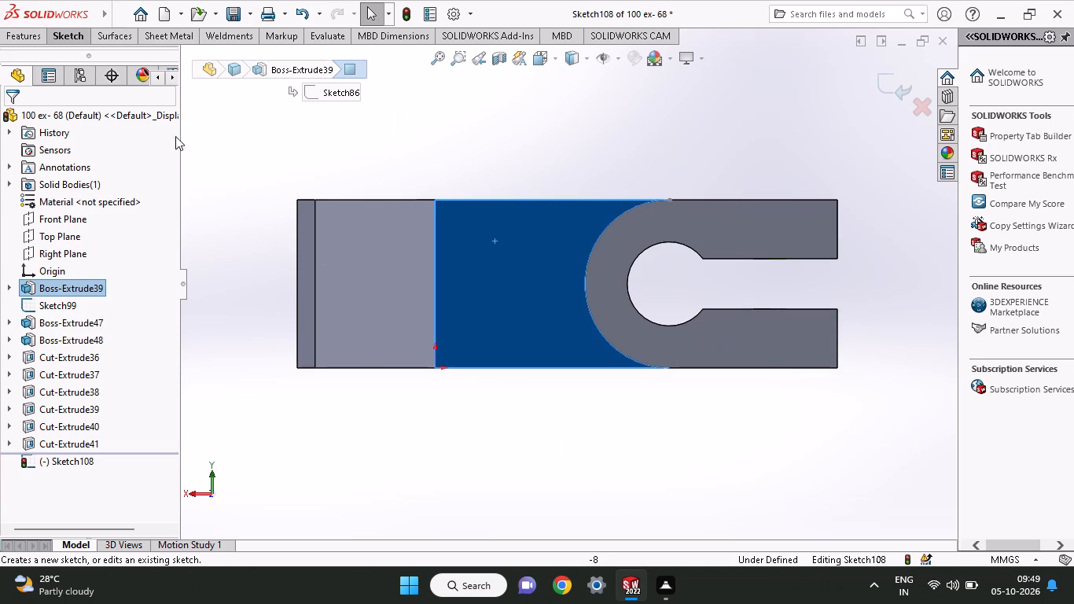
click(66, 38)
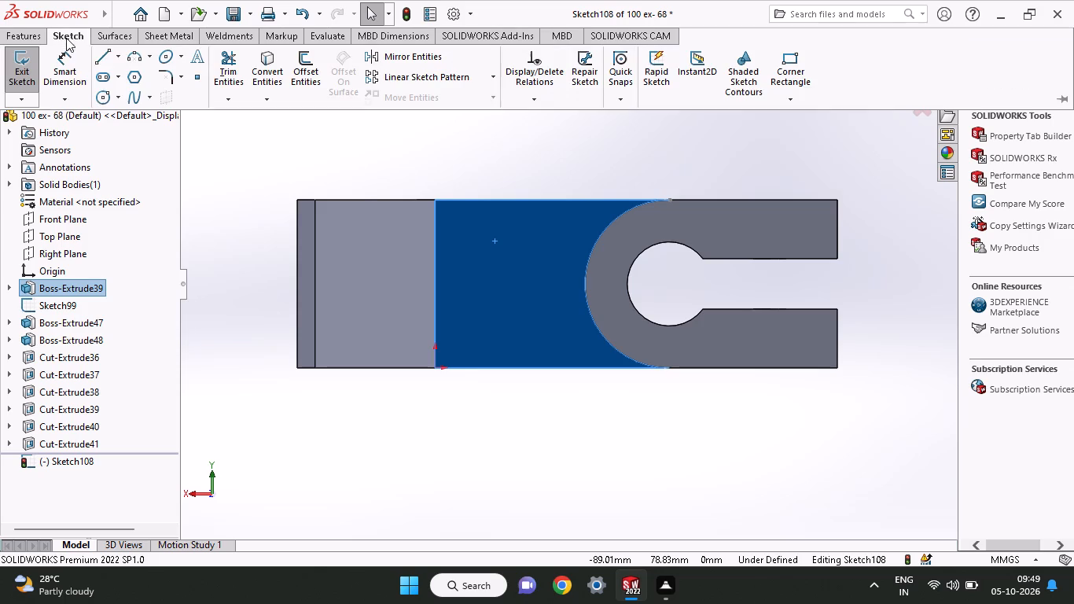
click(97, 55)
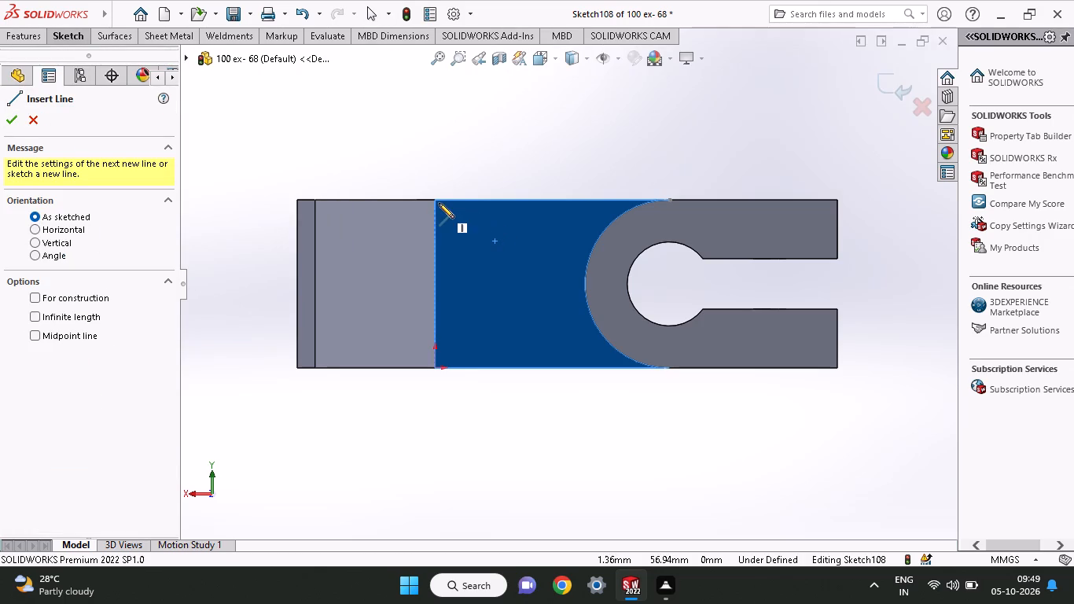
click(432, 197)
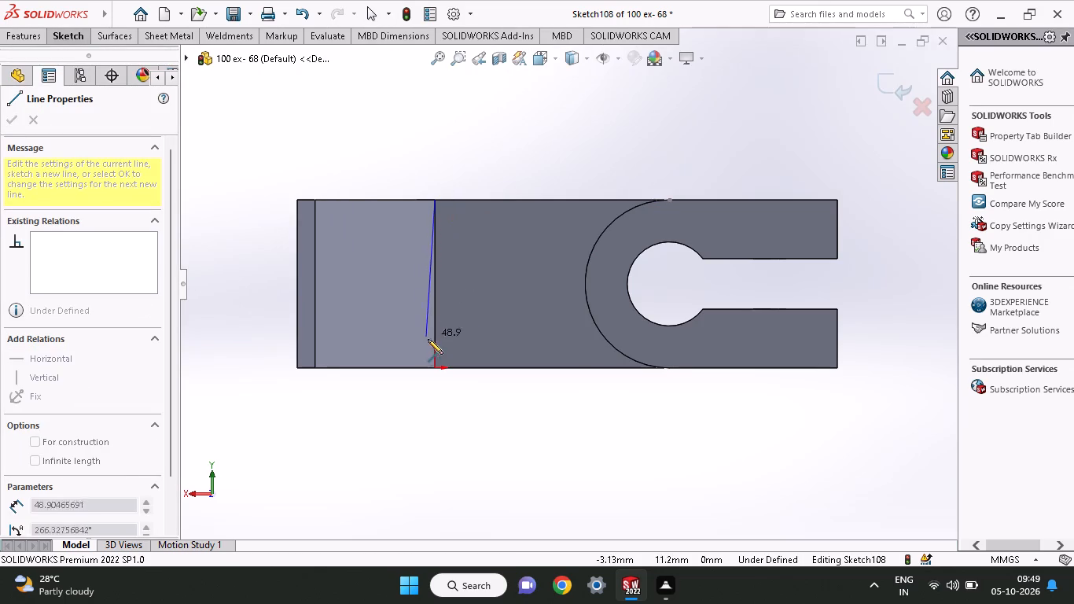
click(436, 370)
right_click(480, 143)
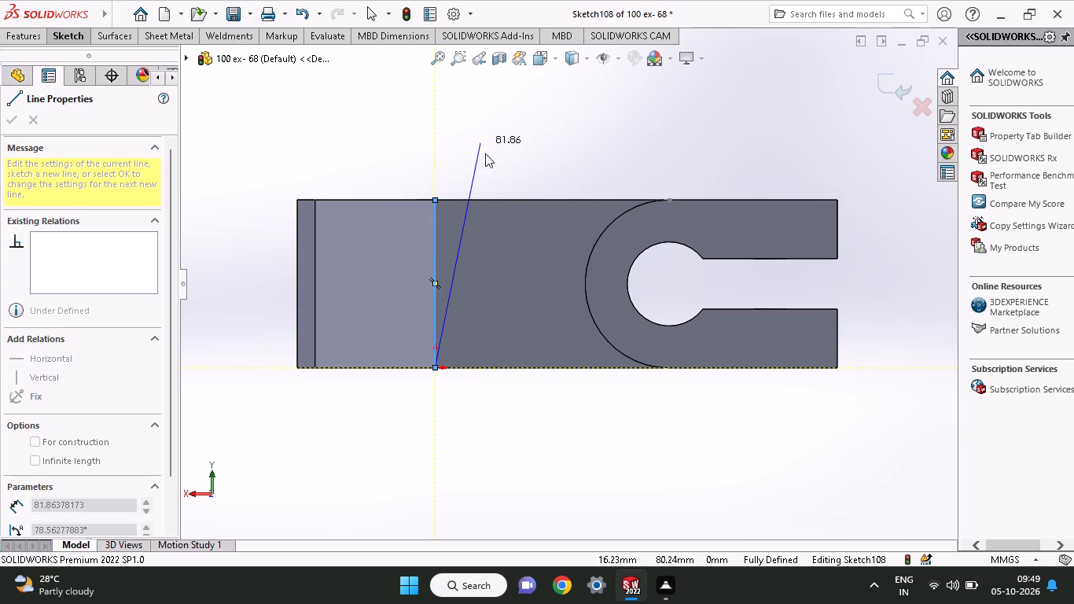
click(487, 156)
Offset the bend-edge line 30 mm toward the boss, one-directional and reversed, with the dimension added.
click(59, 42)
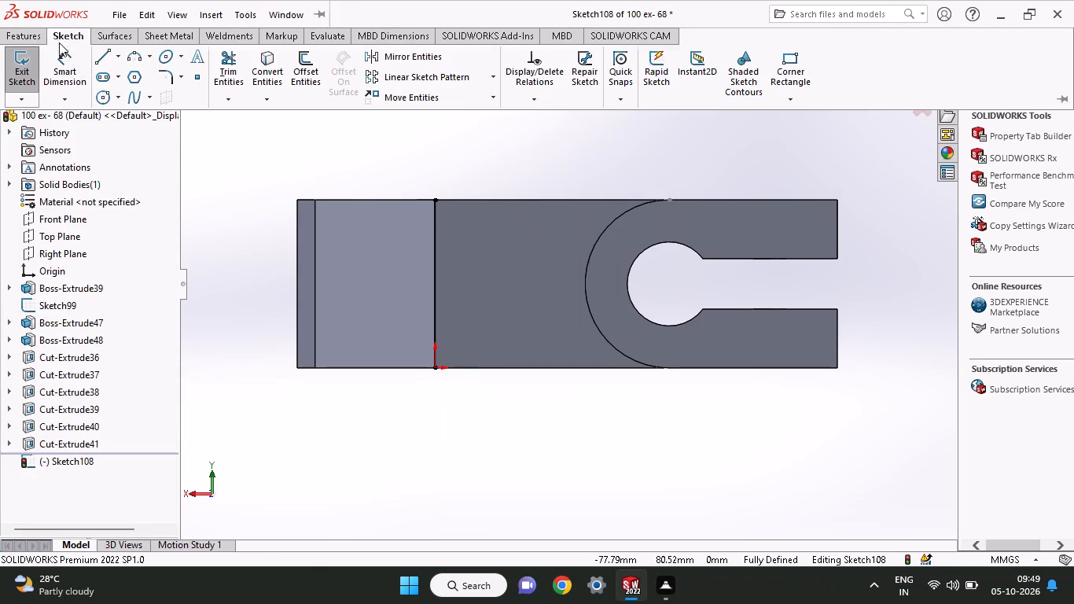
click(290, 79)
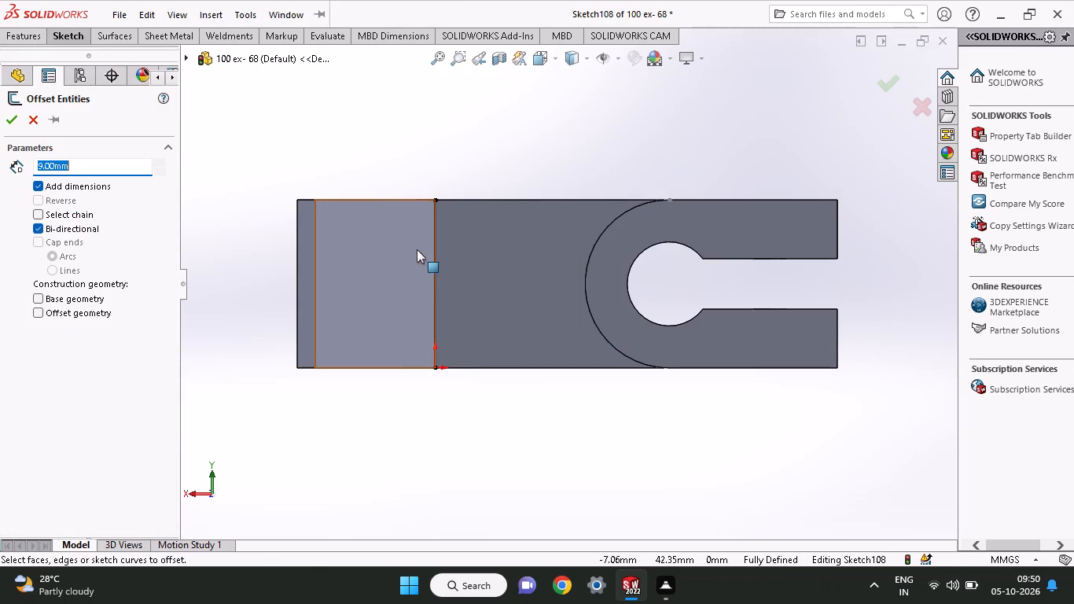
click(432, 242)
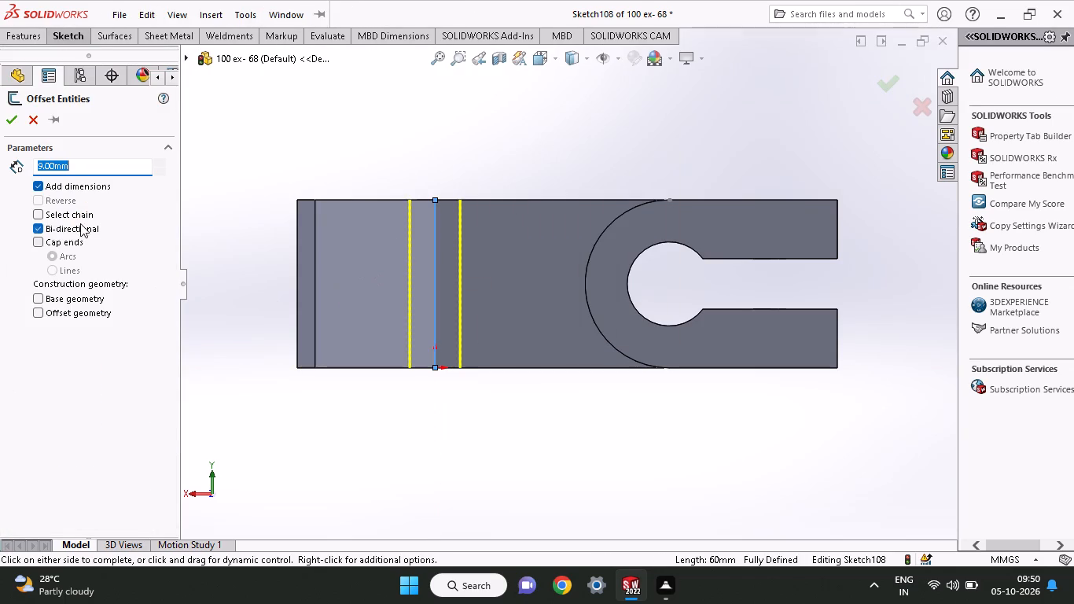
click(72, 224)
click(59, 199)
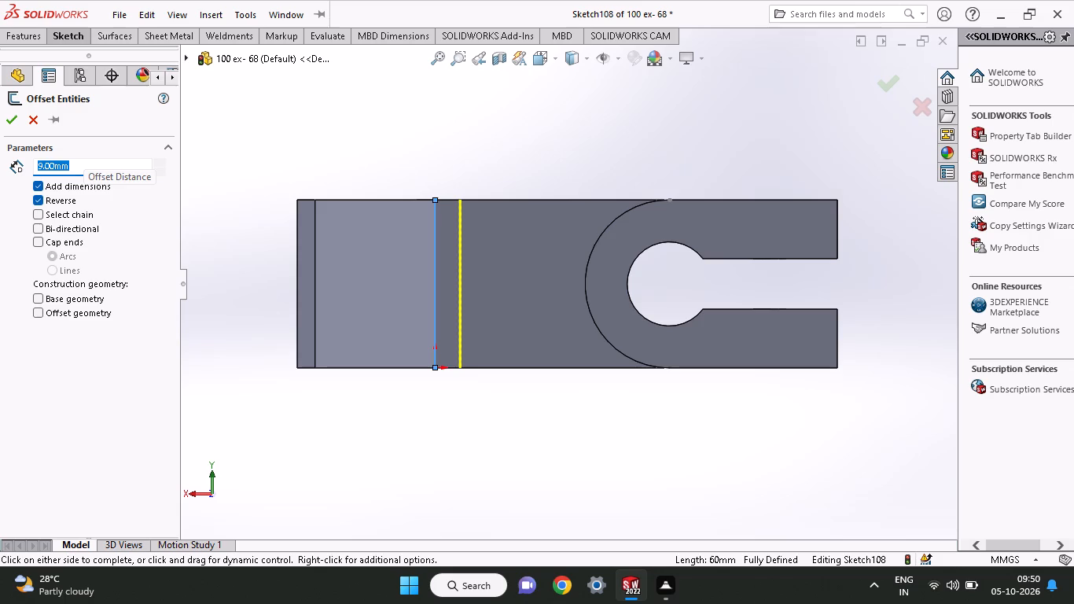
text(30)
key(Return)
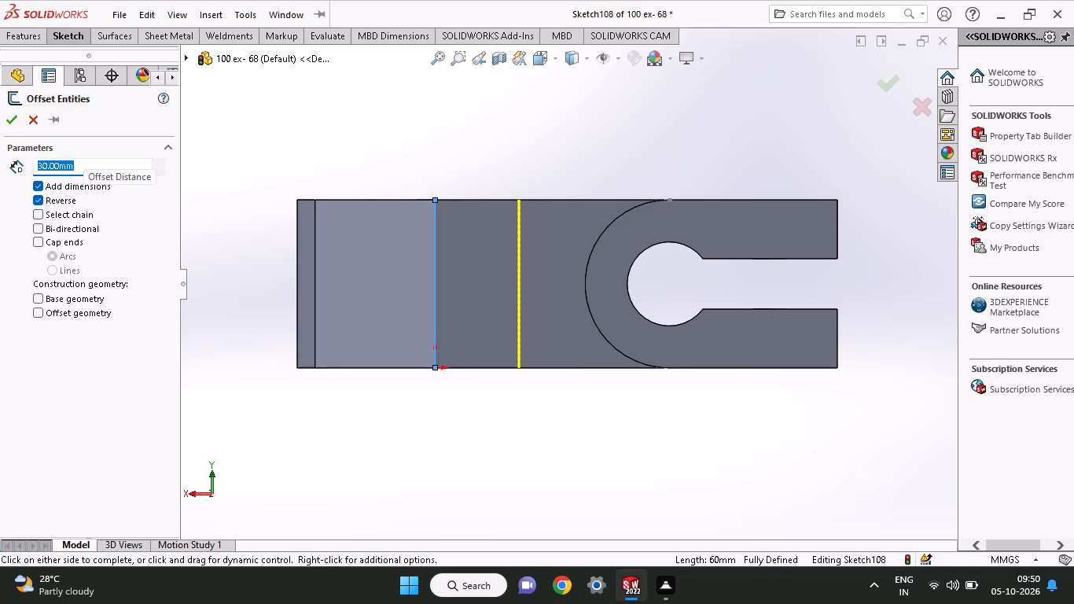
click(8, 118)
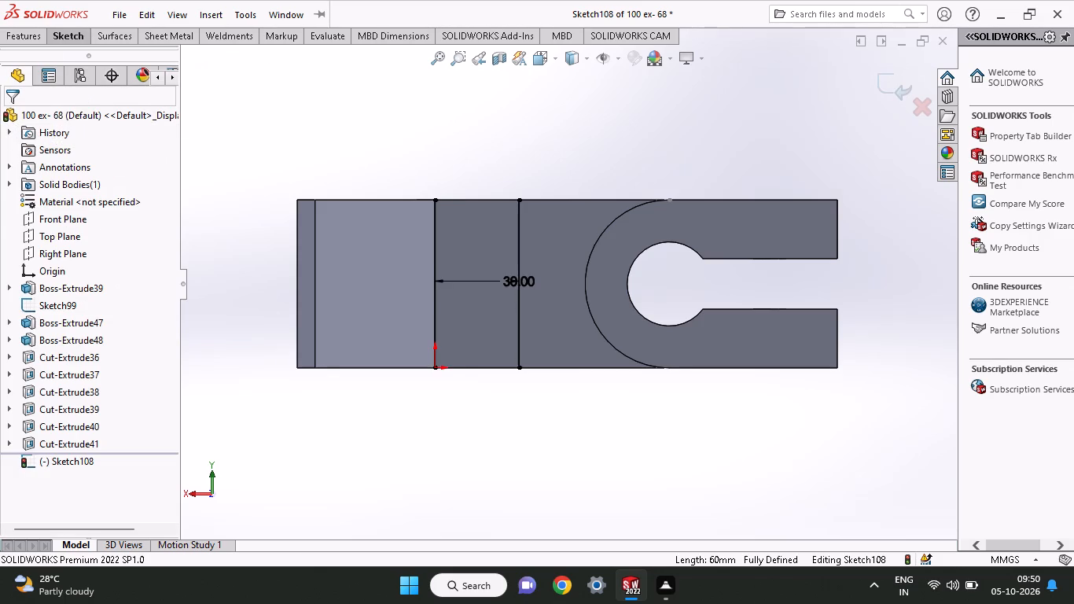
Offset the sketch line 30 mm from the bend edge by 9 mm bi-directionally, with dimensions added.
click(53, 32)
click(296, 55)
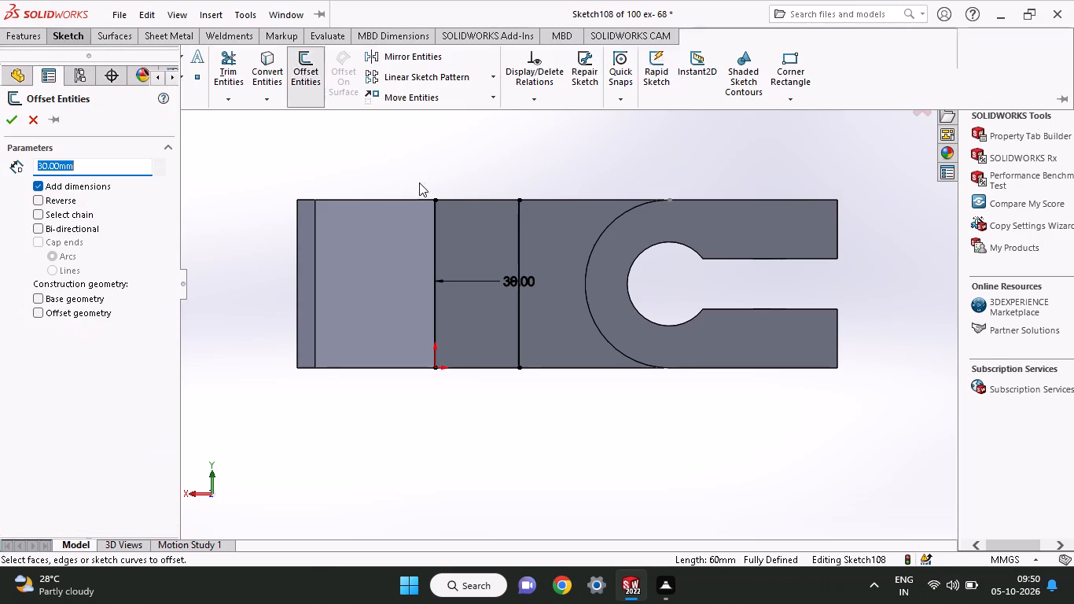
click(522, 238)
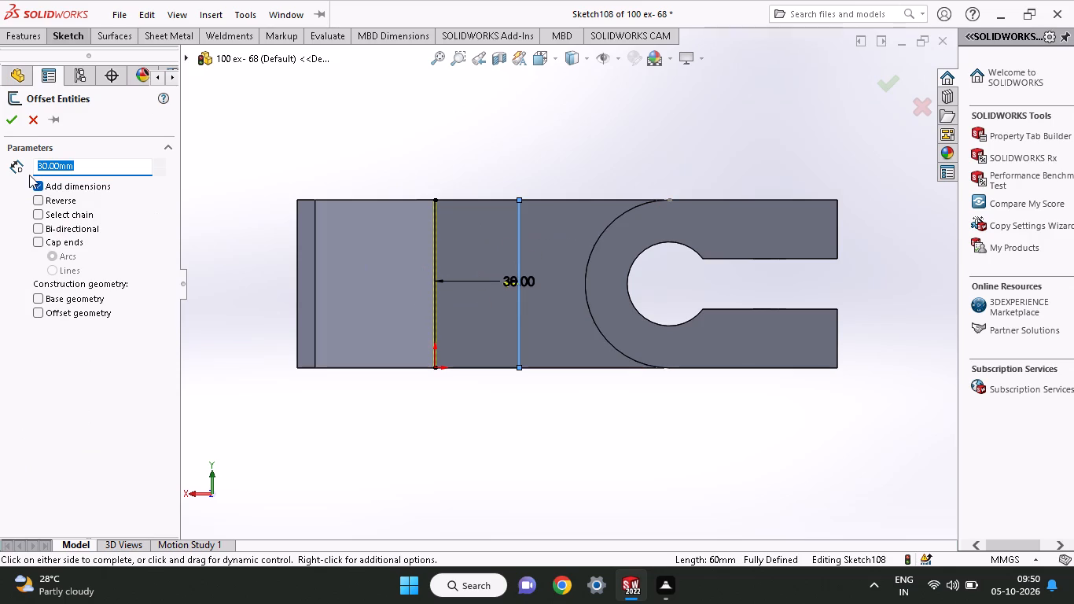
click(50, 226)
drag(80, 168, 0, 170)
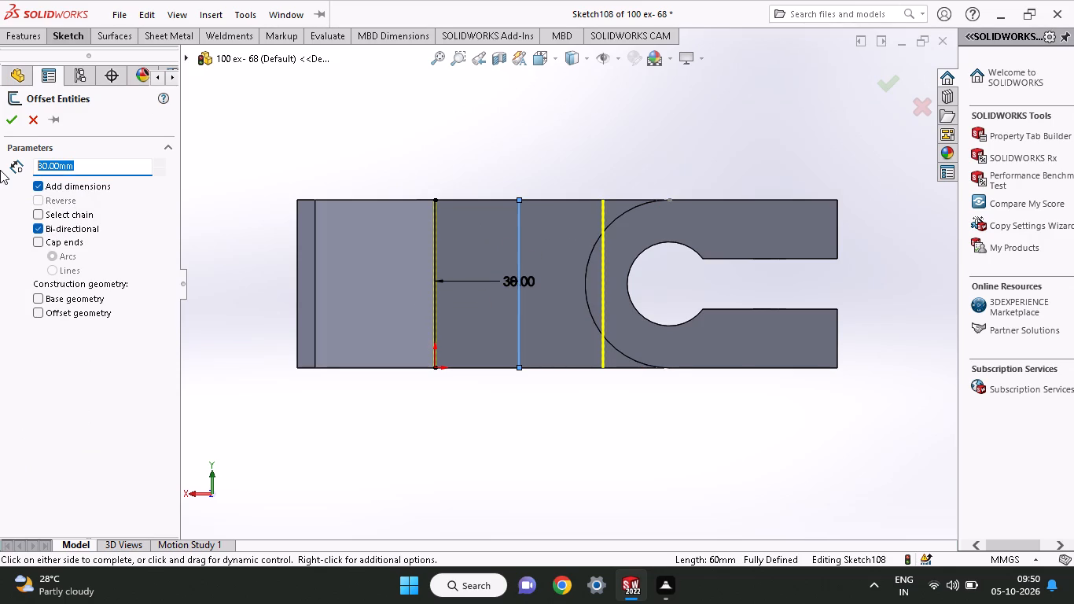
key(9)
key(Return)
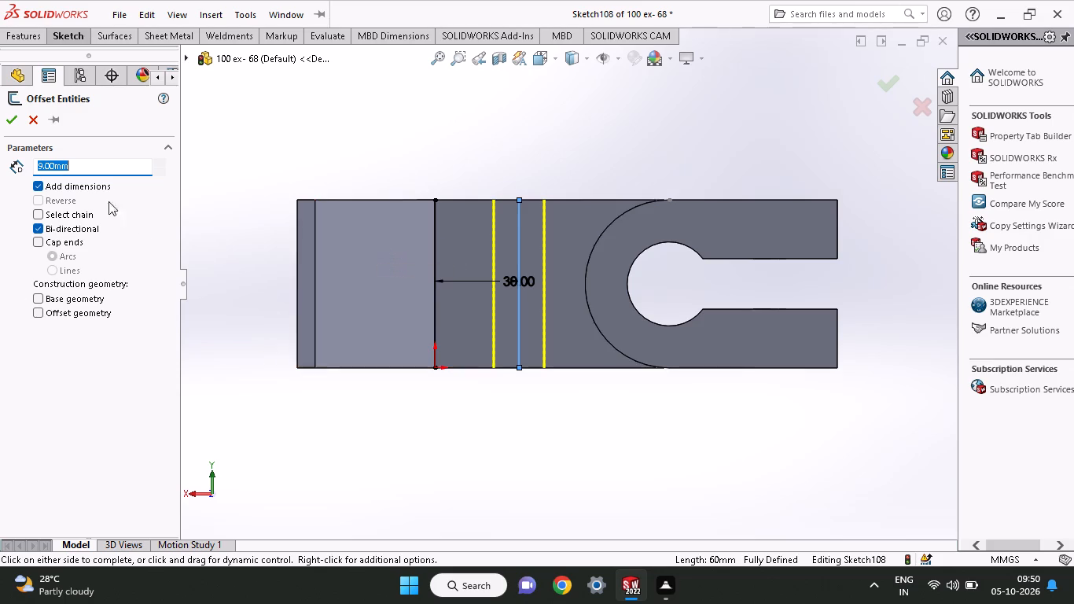
click(9, 121)
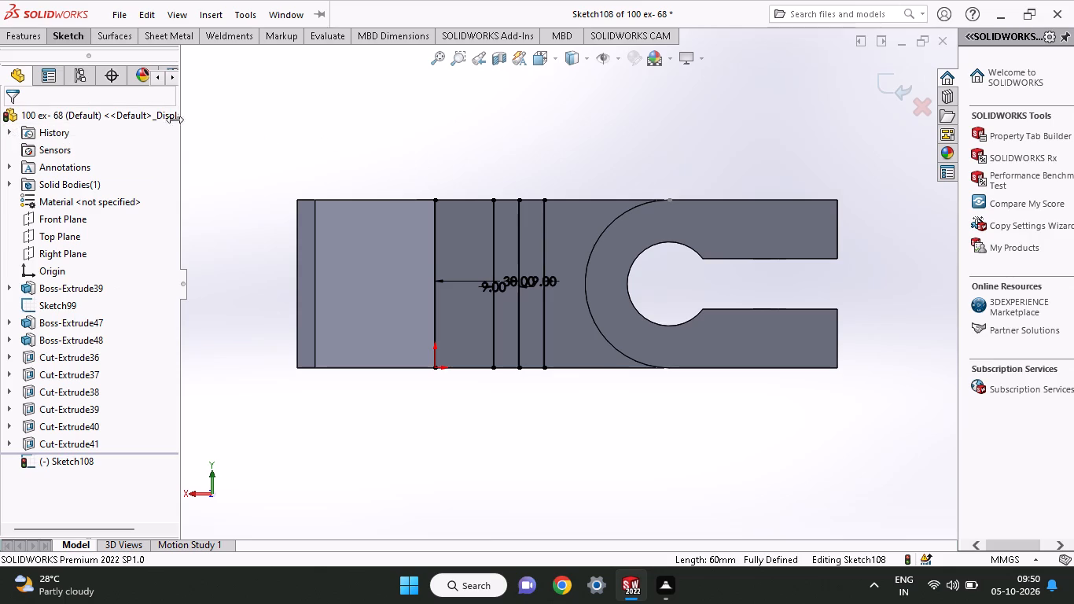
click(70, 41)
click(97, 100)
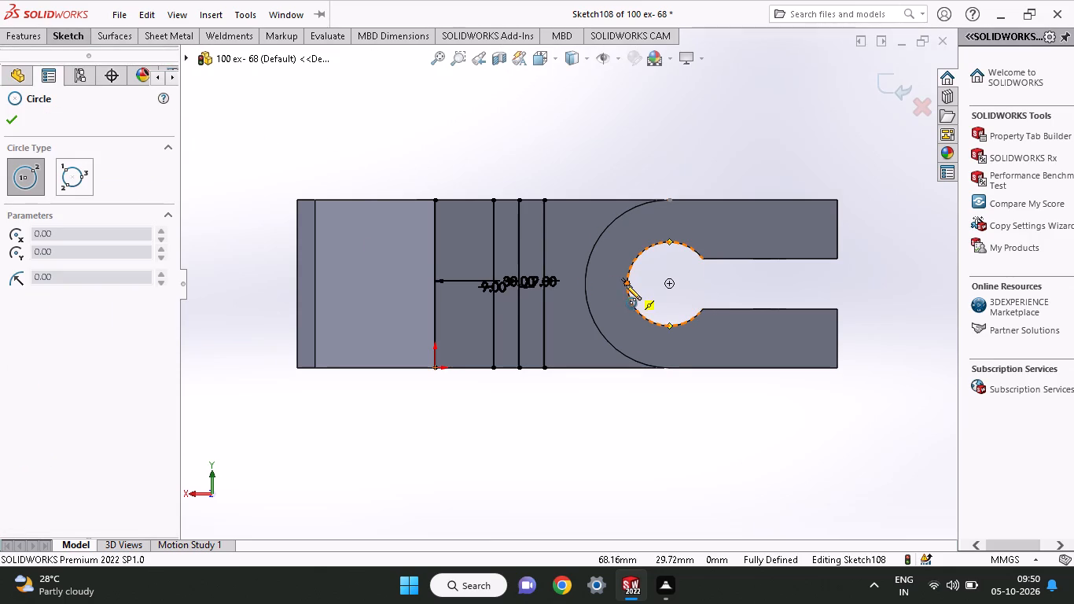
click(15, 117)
Move the 30 mm dimension and both 9 mm offset dimensions clear of the geometry, above the plate's upper edge.
drag(489, 286, 493, 168)
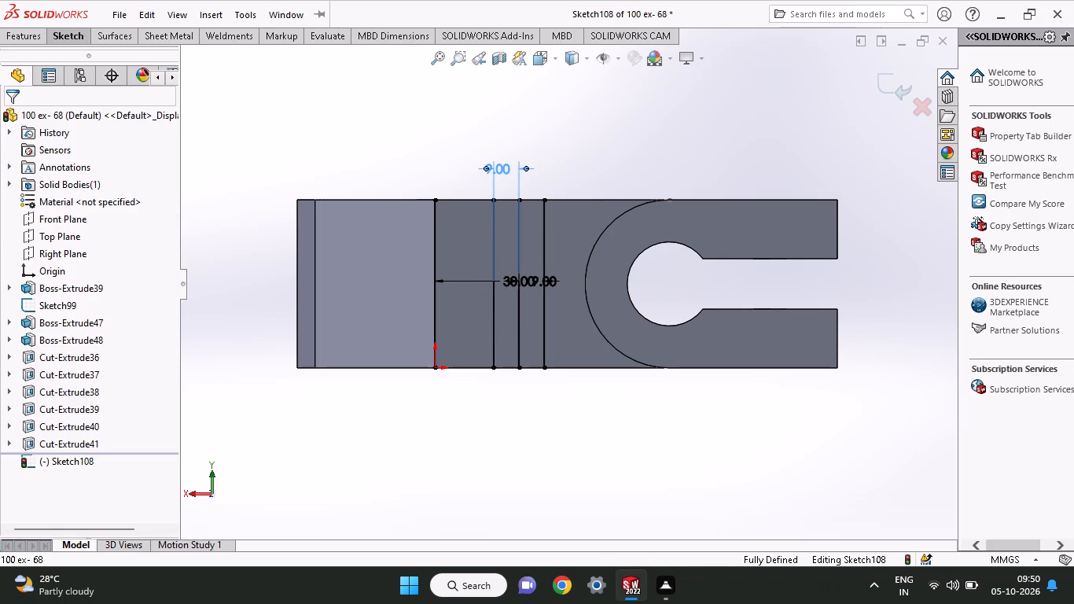
drag(517, 287, 565, 131)
drag(550, 283, 586, 152)
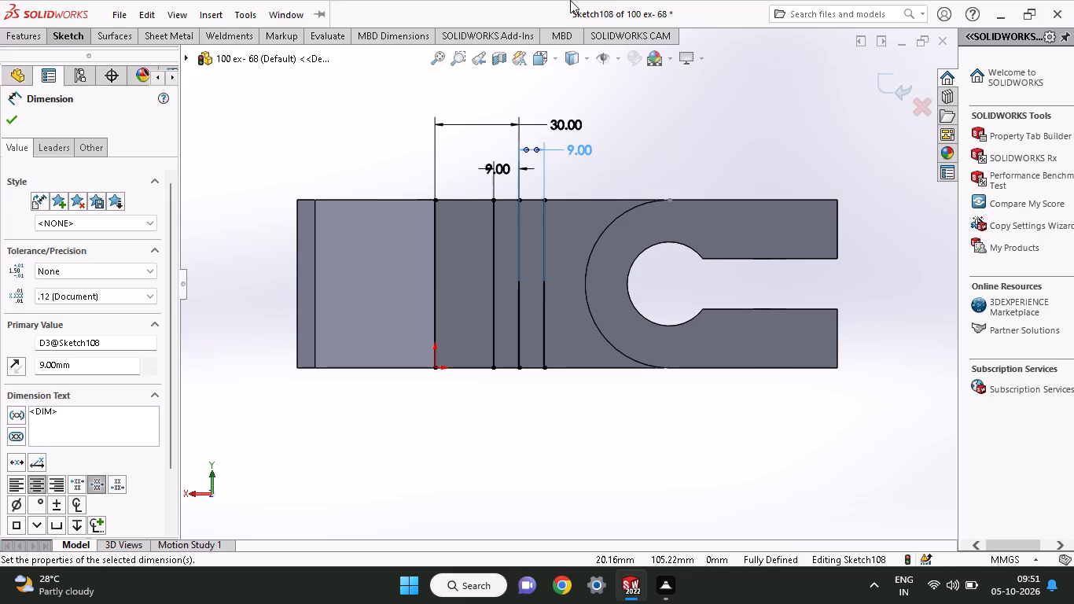
Draw a horizontal line from the boss hole's edge nearest the bend, across all three offset lines toward the bend.
click(63, 34)
click(95, 57)
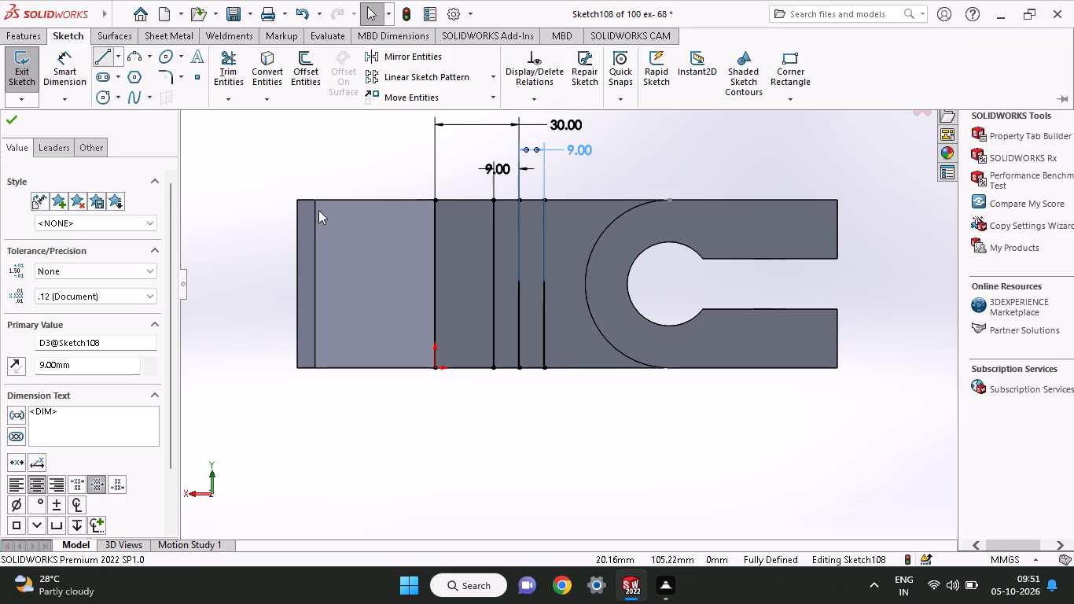
click(627, 283)
click(473, 284)
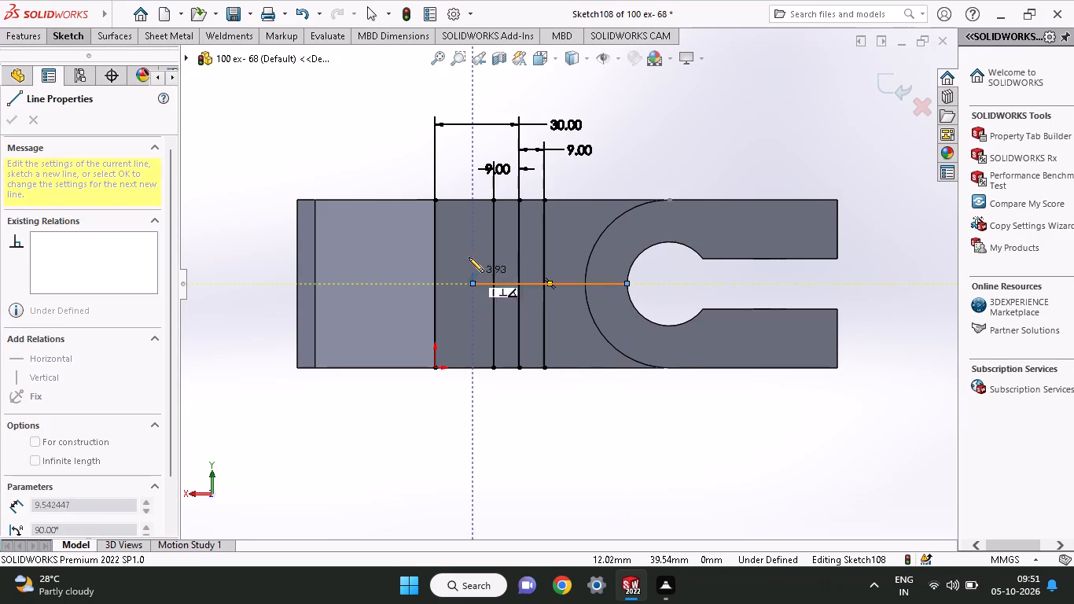
right_click(469, 255)
click(489, 260)
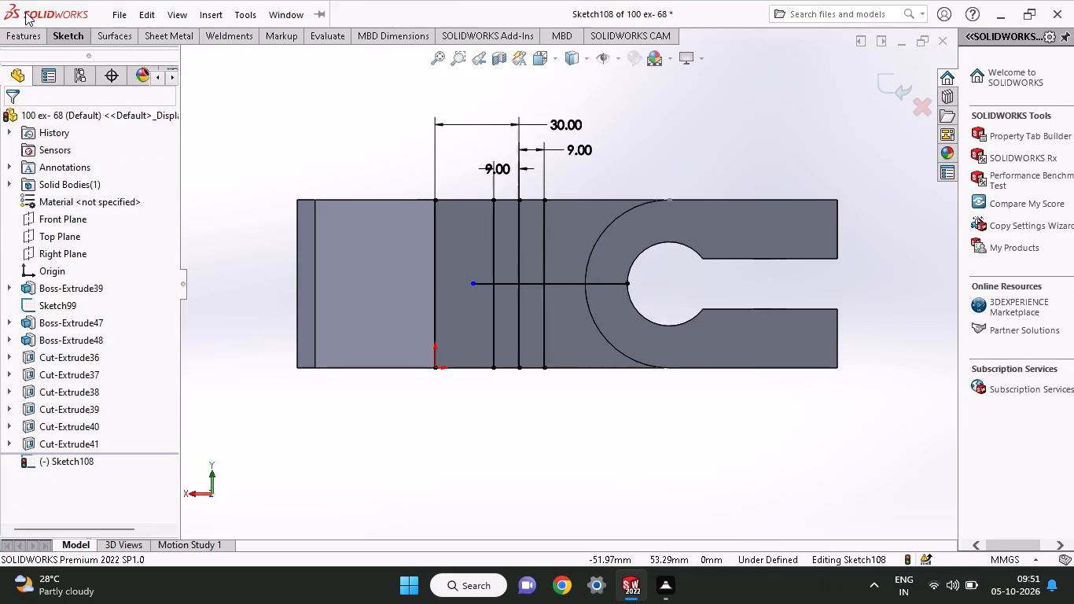
Sketch a 9 mm radius circle centred where the middle vertical line crosses the horizontal line, tangent to the outer offset line.
click(70, 39)
click(101, 94)
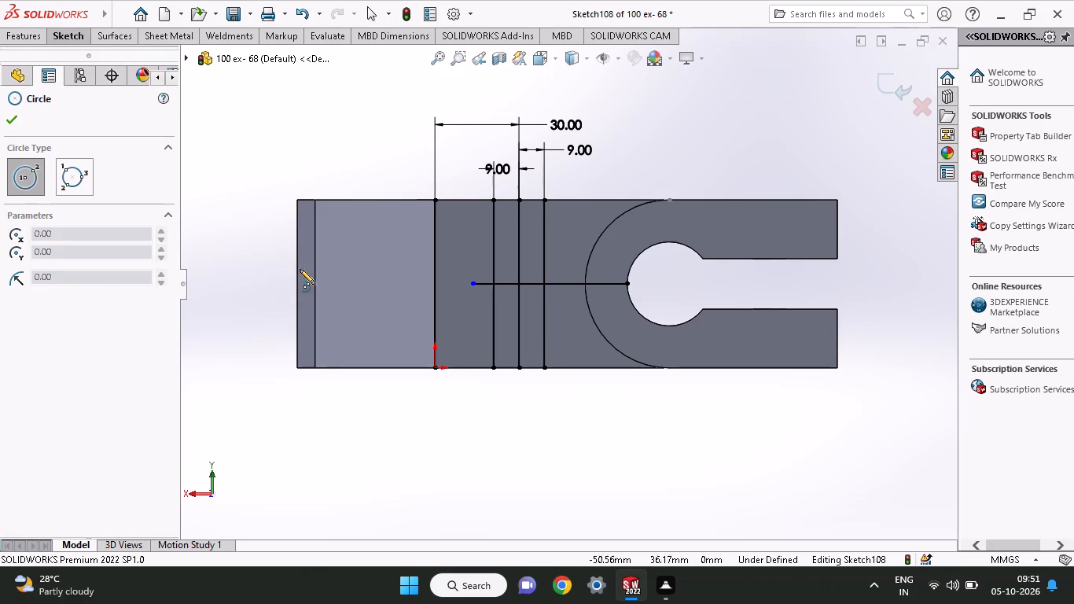
click(520, 286)
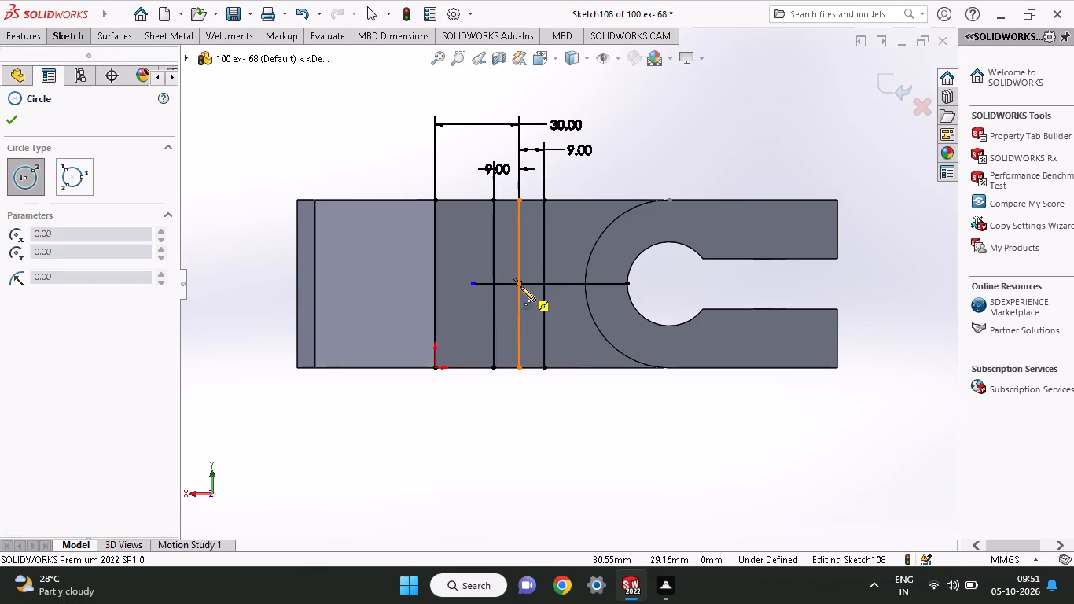
click(544, 285)
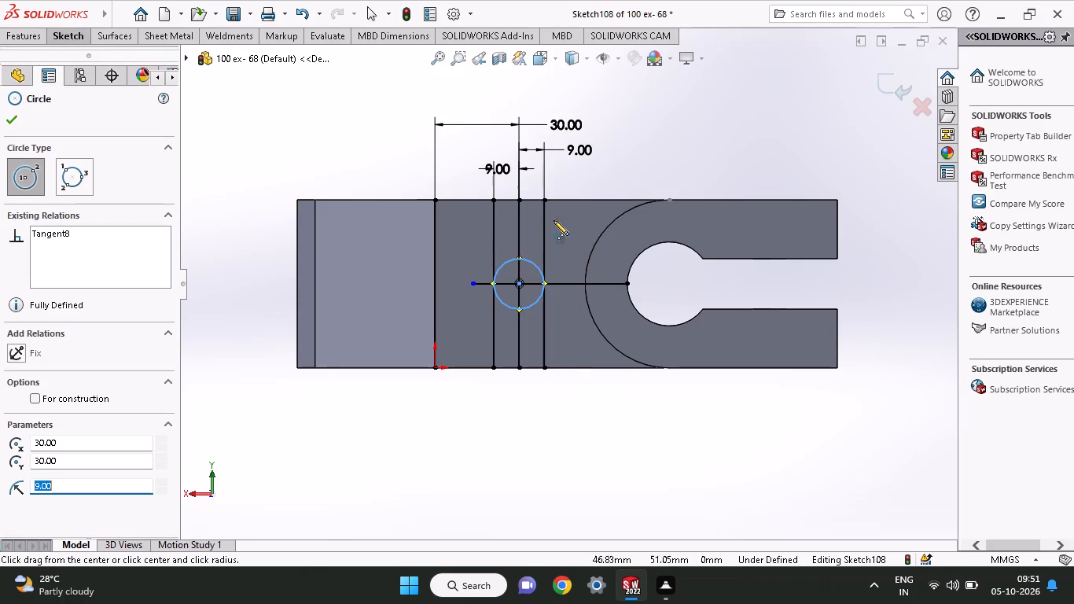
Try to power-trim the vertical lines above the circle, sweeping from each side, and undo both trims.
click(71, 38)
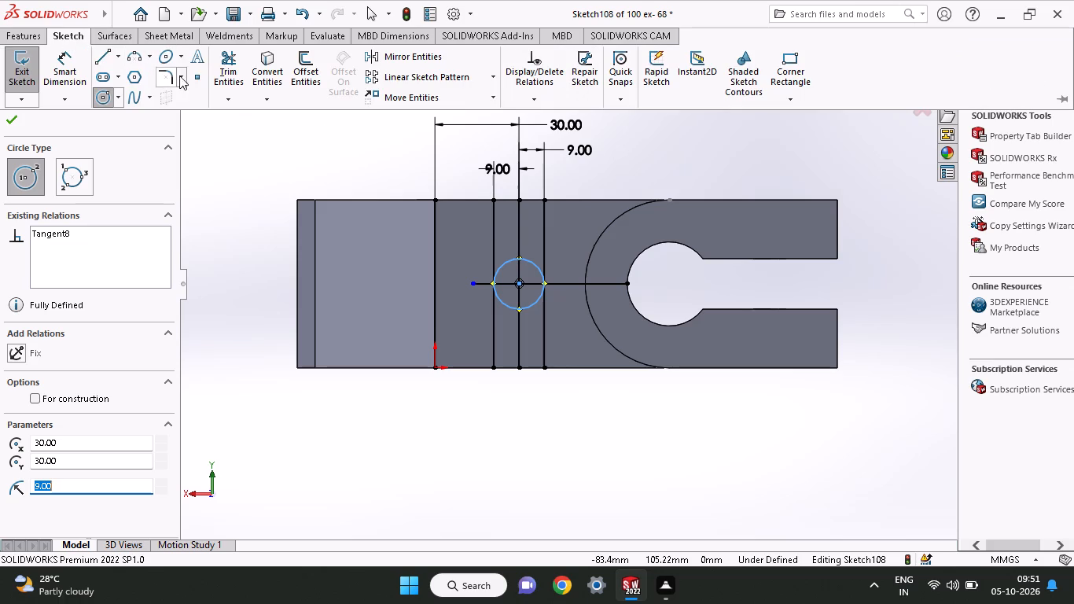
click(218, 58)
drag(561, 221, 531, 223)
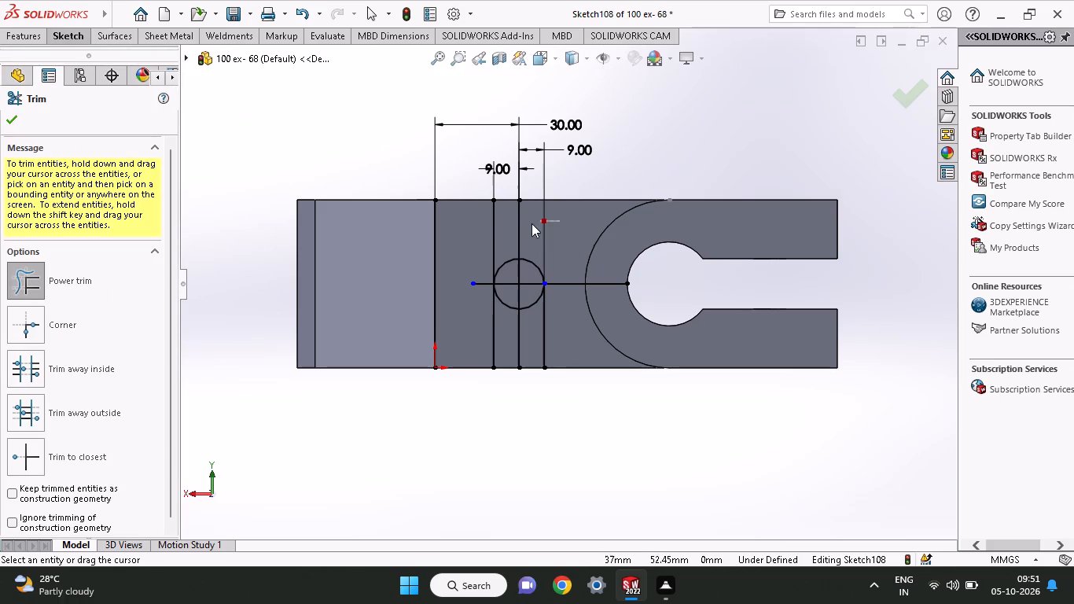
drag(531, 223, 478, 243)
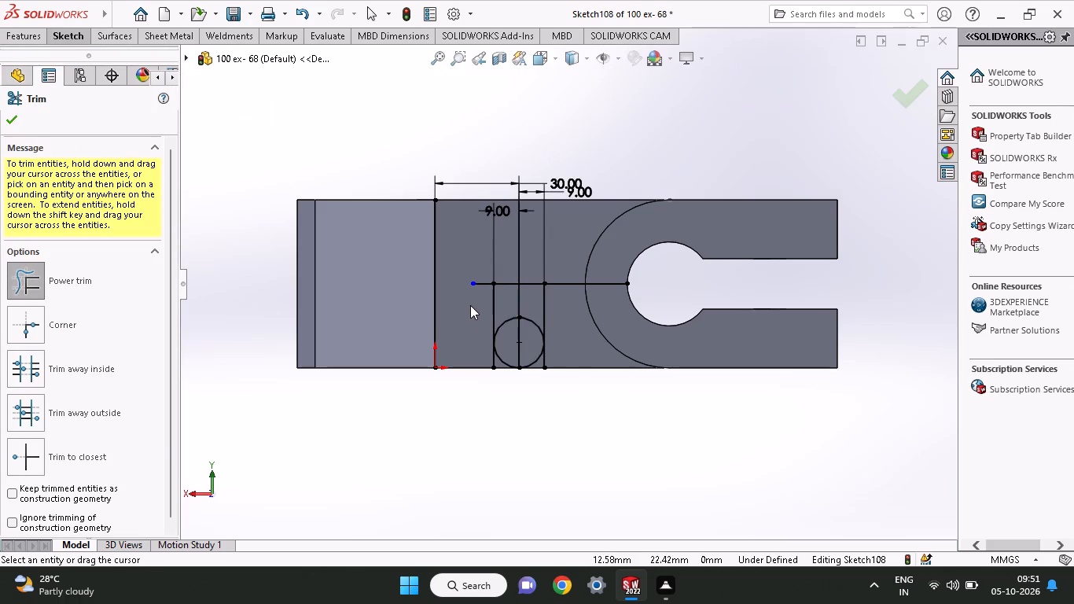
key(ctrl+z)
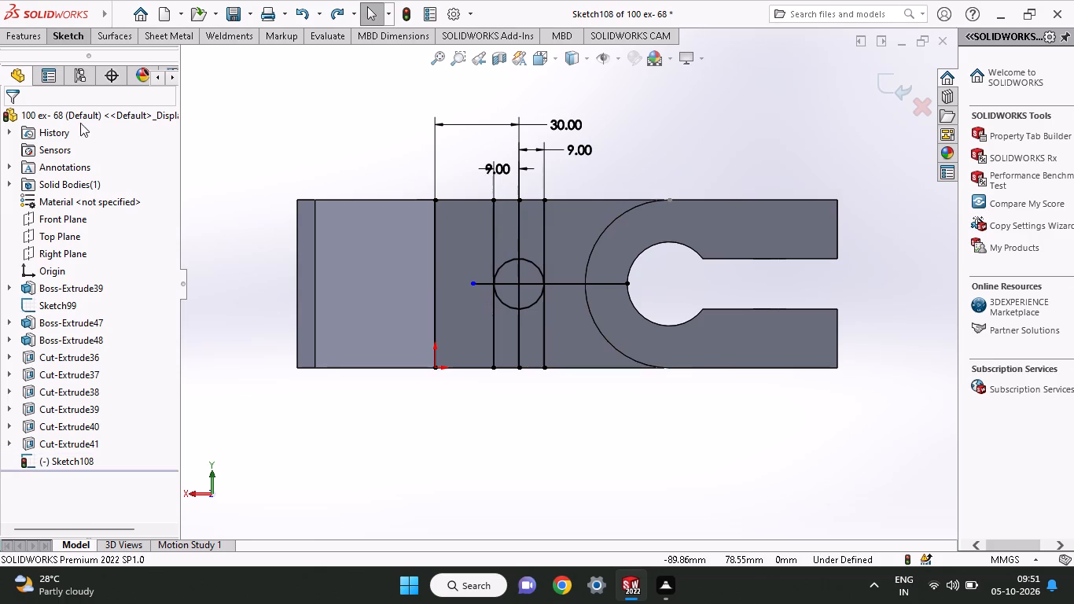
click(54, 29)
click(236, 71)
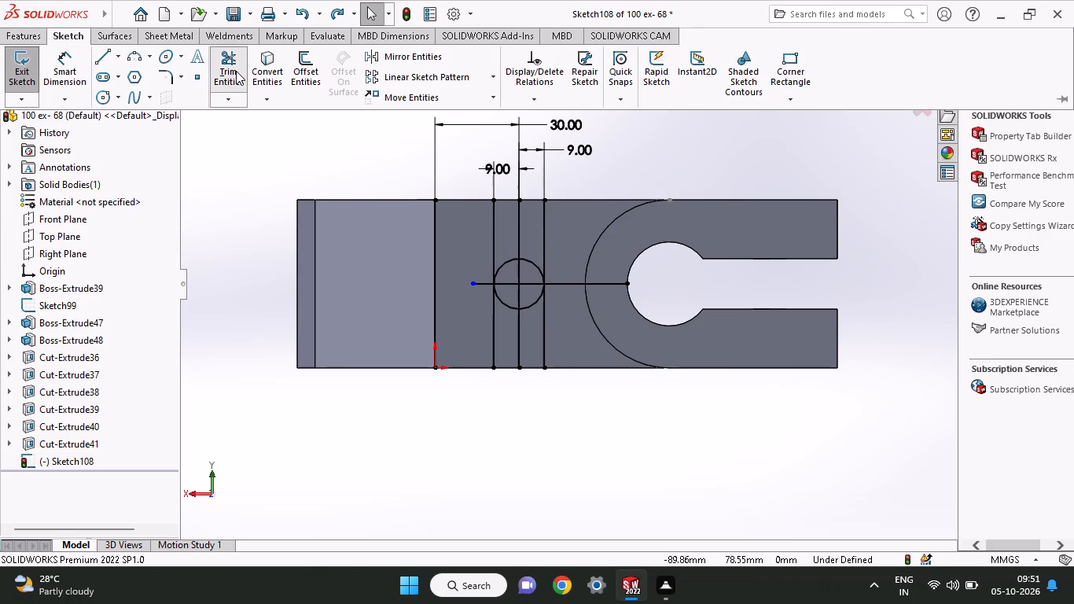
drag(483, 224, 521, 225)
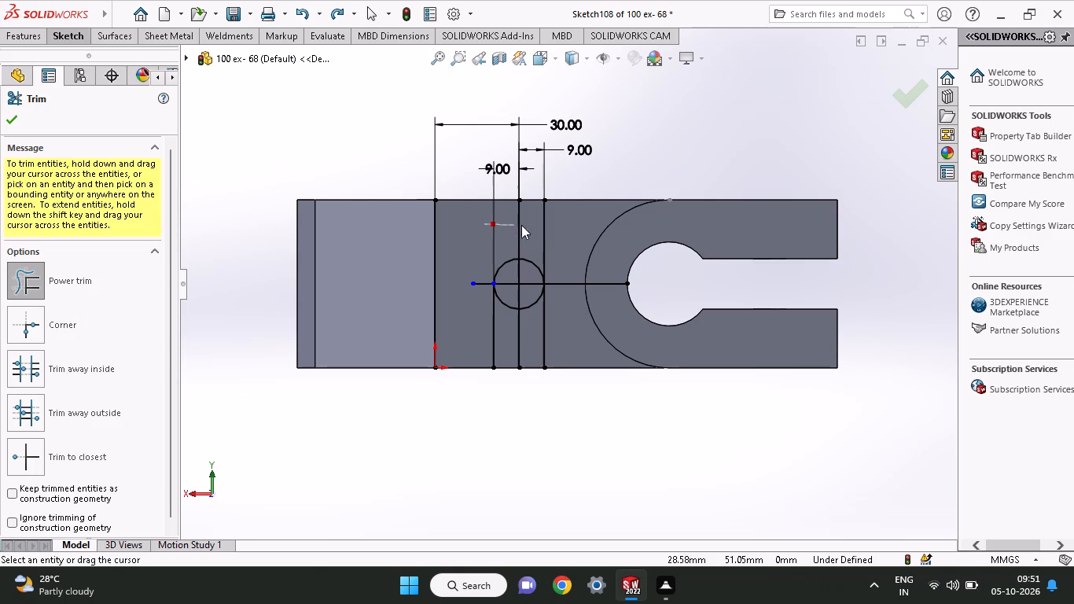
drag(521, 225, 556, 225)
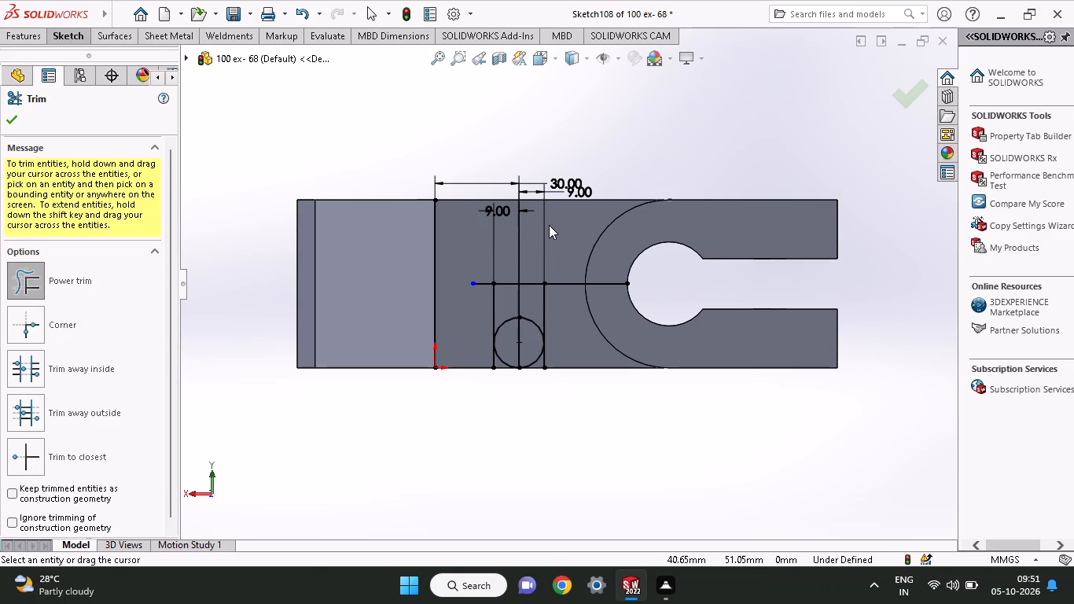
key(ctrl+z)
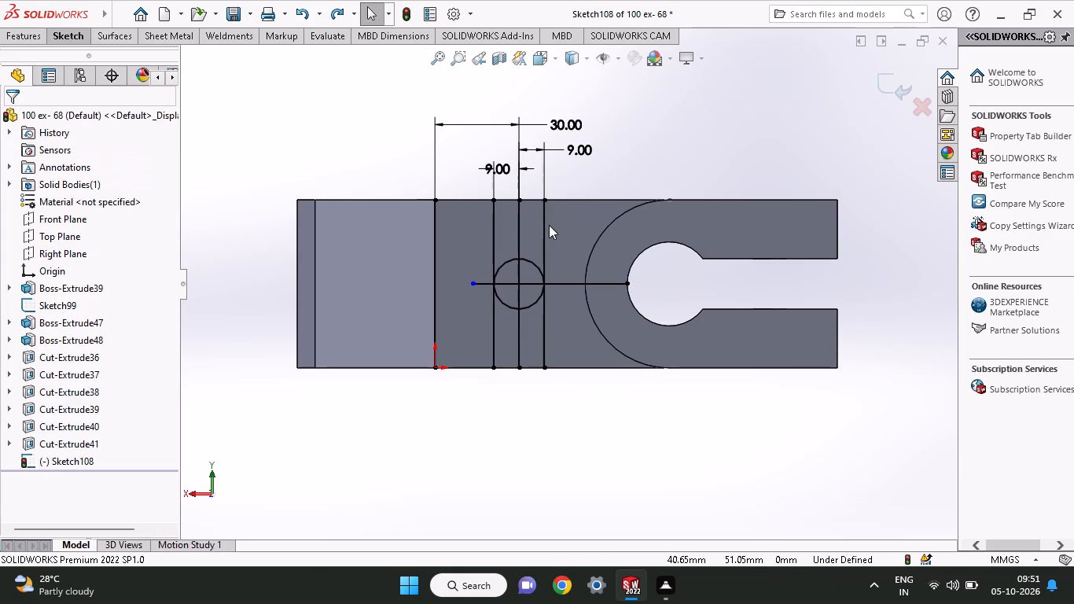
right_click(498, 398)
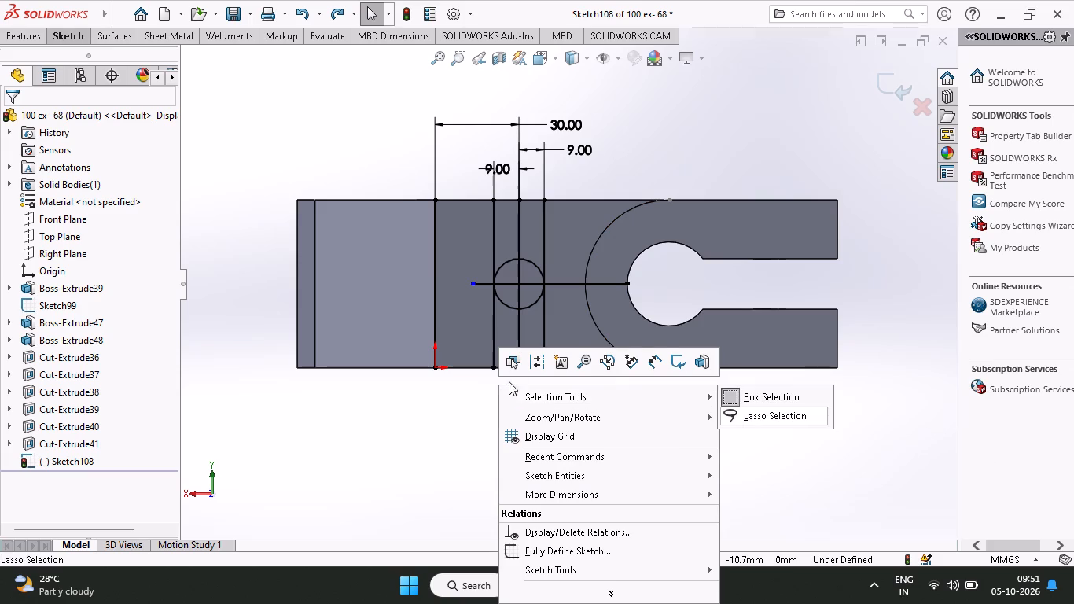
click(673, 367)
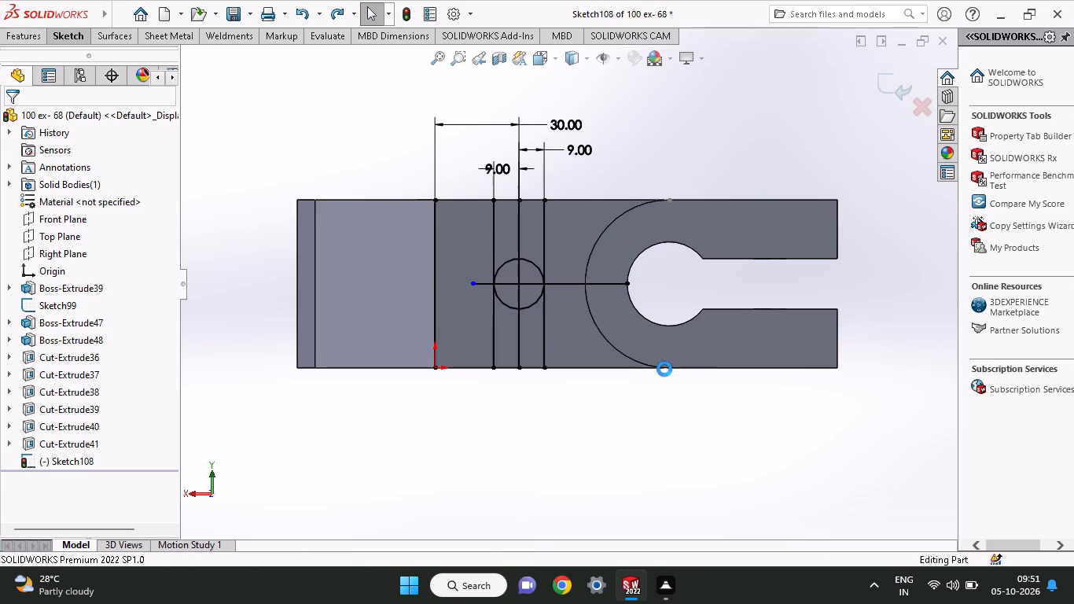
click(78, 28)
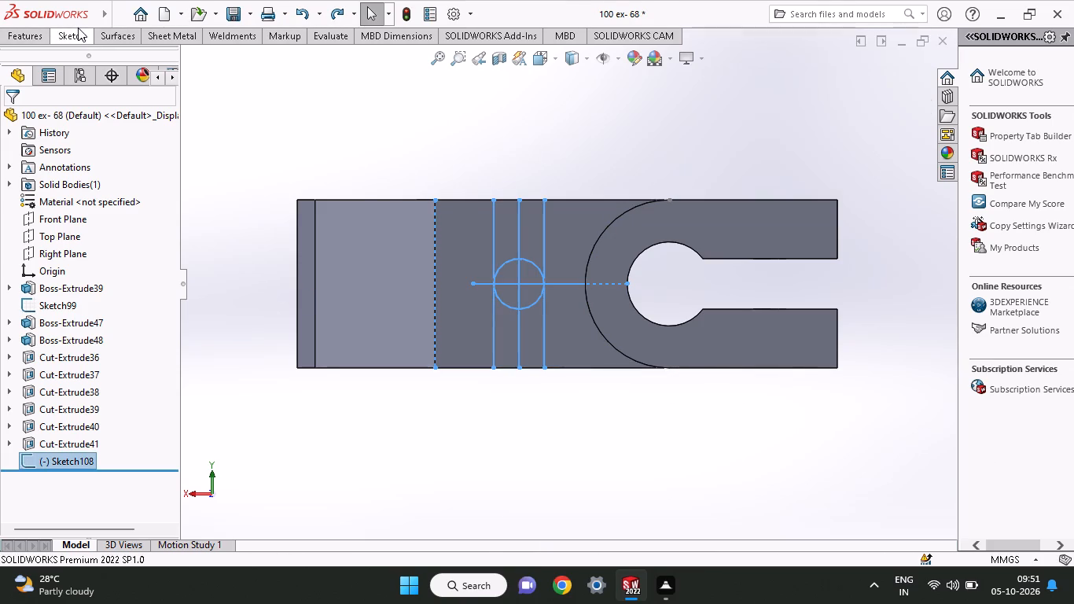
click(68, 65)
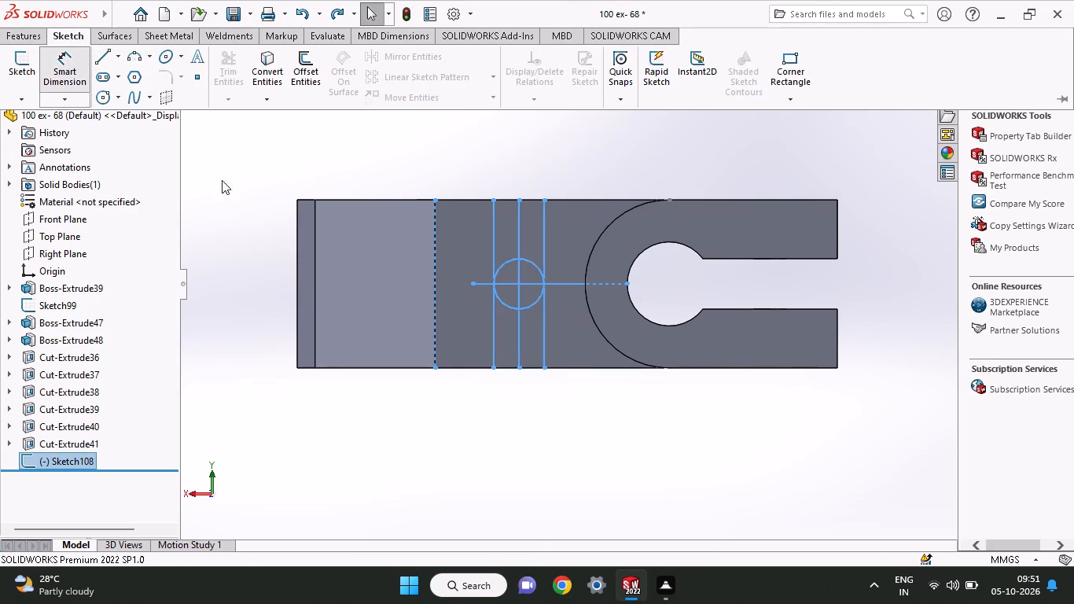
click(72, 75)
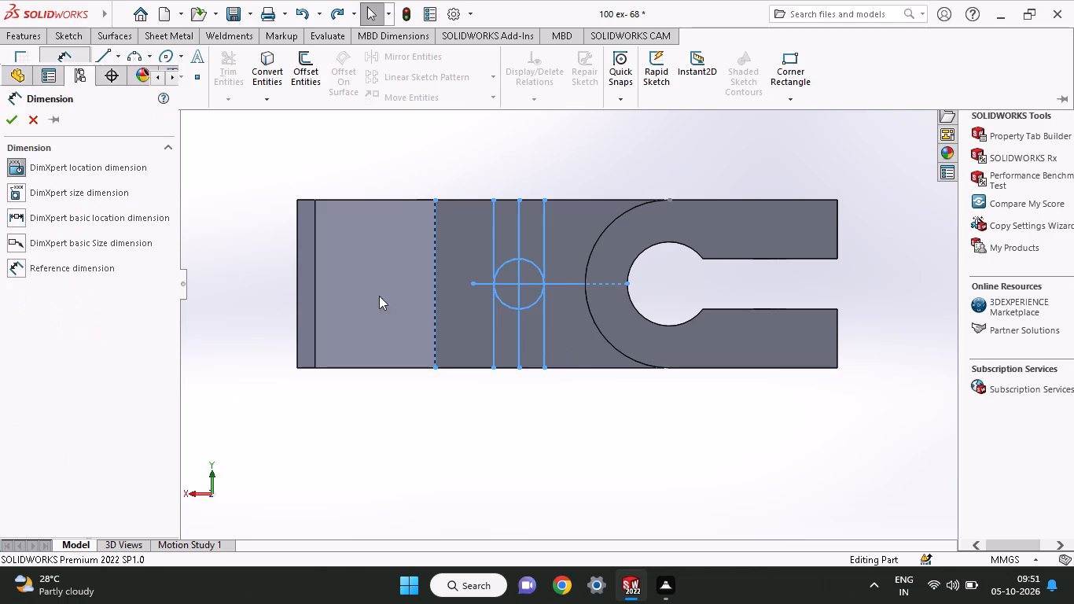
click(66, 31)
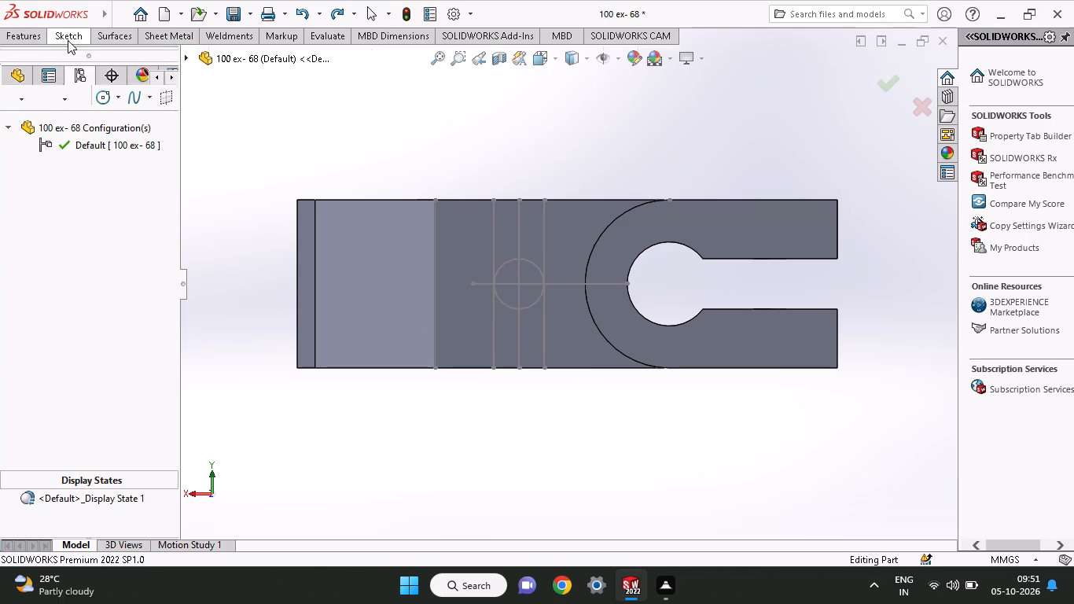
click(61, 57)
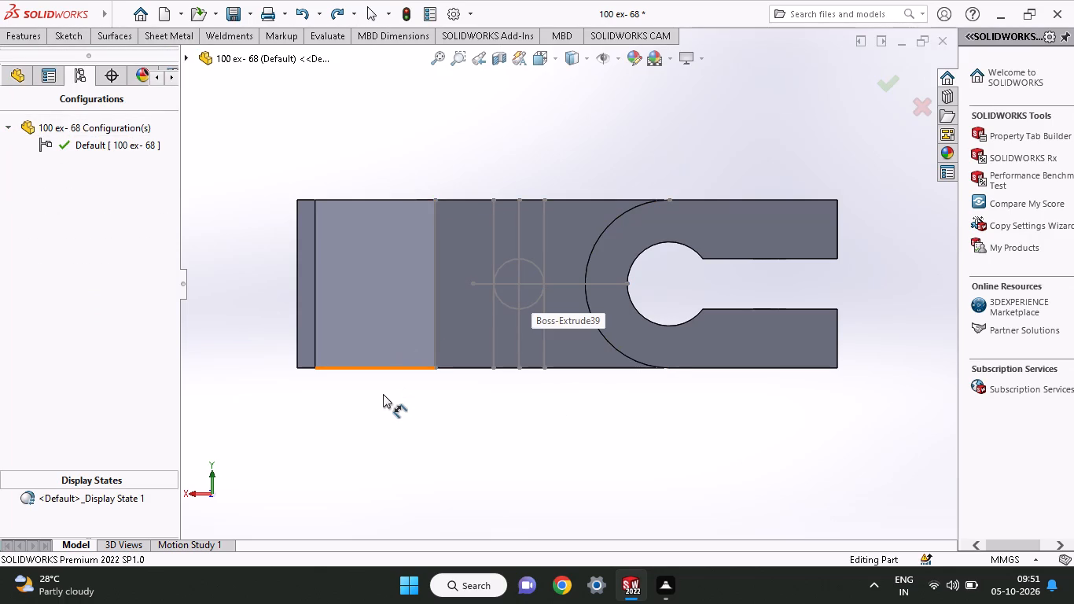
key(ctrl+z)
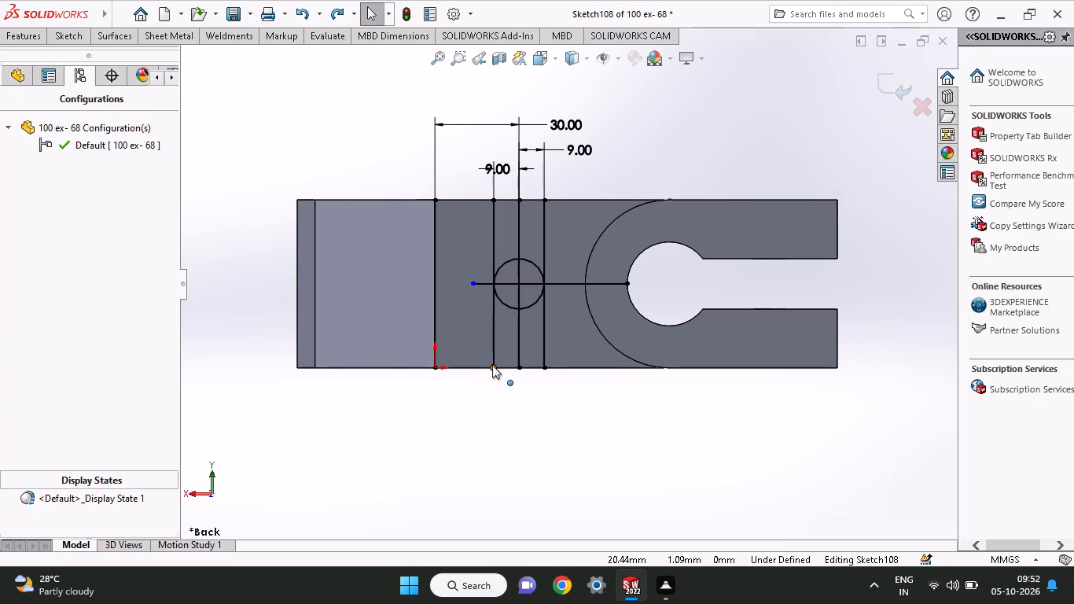
Add a driven vertical dimension between the middle line's lower endpoint and the circle's centre, placed beyond the plate's bent end.
click(68, 37)
click(64, 76)
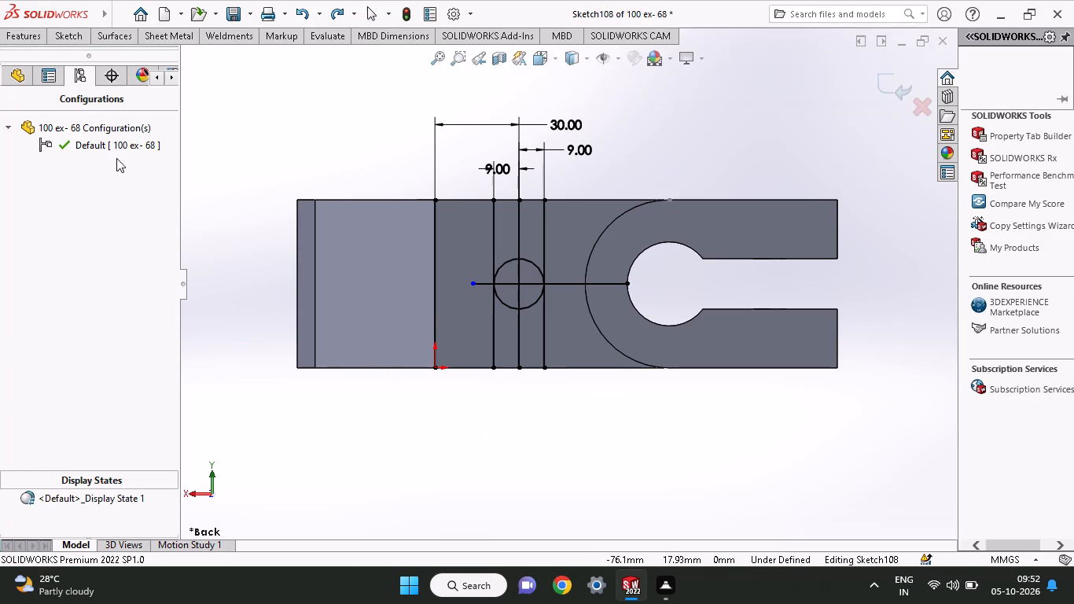
click(519, 368)
click(520, 280)
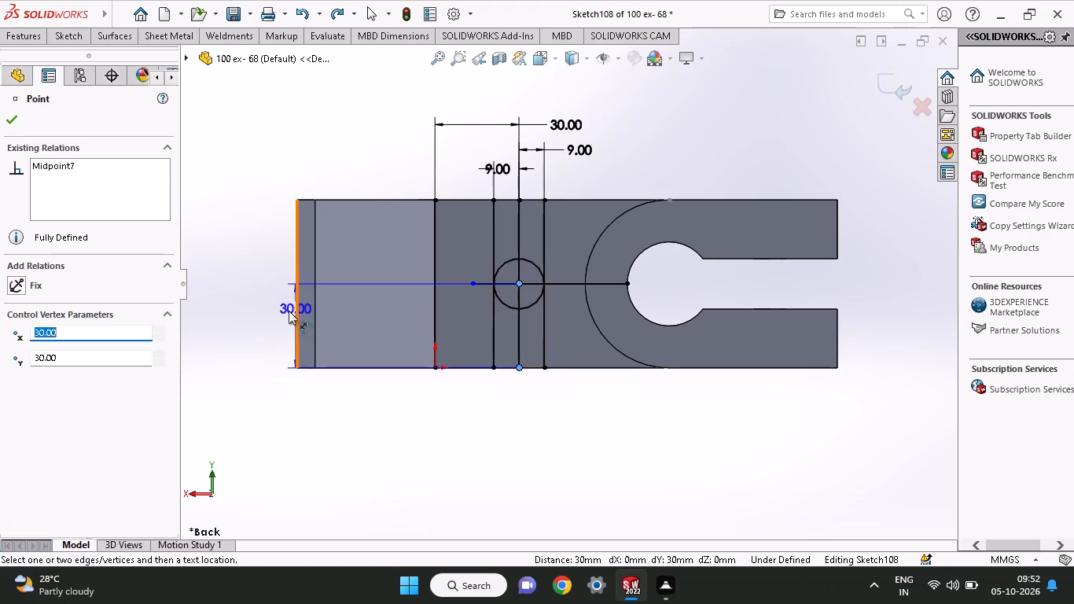
click(274, 313)
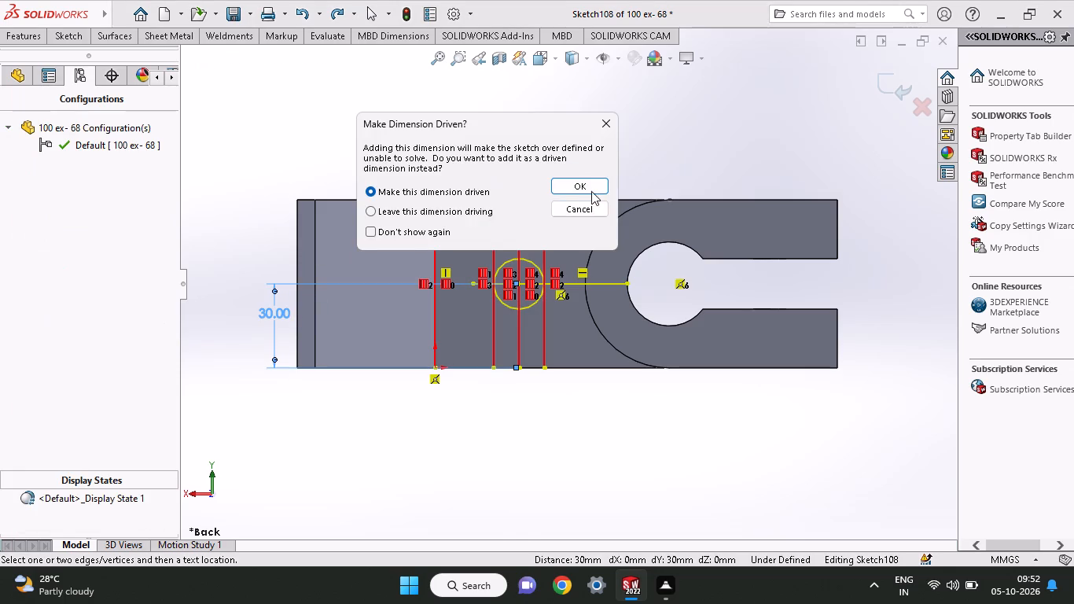
click(591, 191)
Power-trim the three vertical sketch lines above the circle.
click(60, 37)
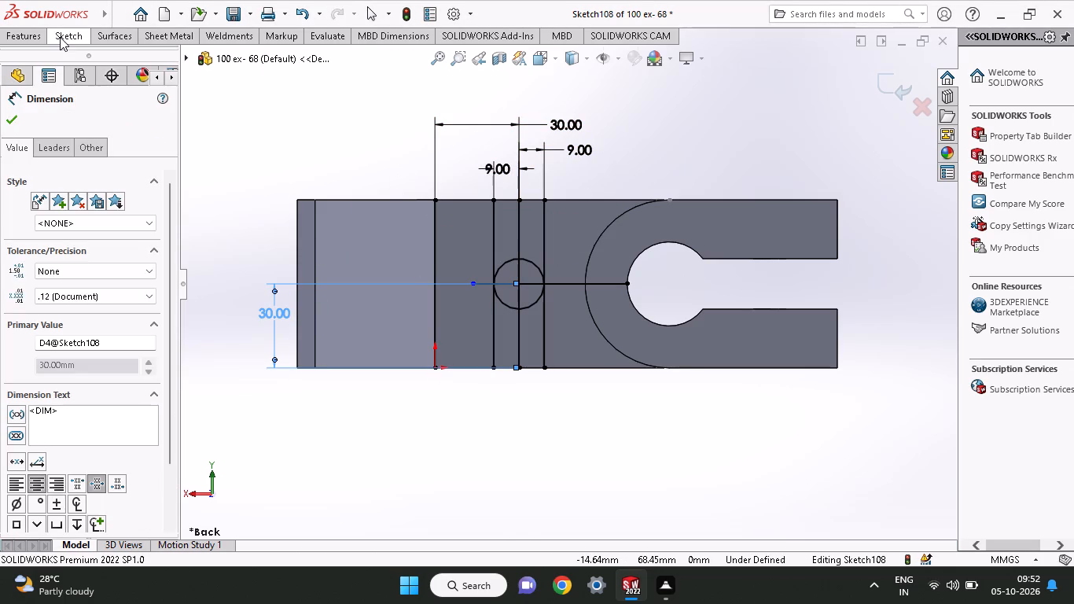
click(234, 69)
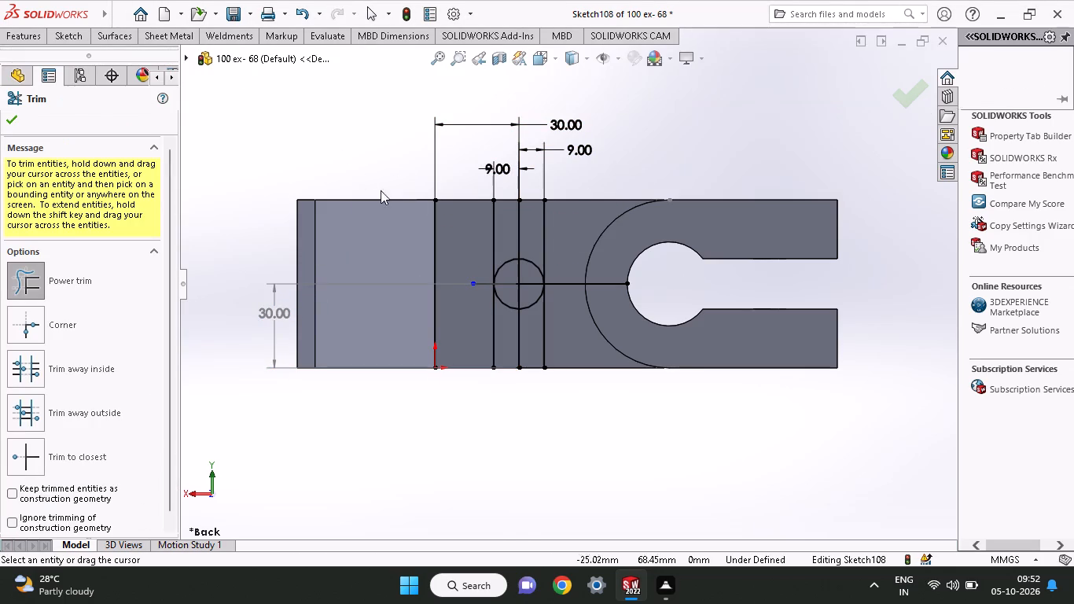
drag(572, 234, 471, 238)
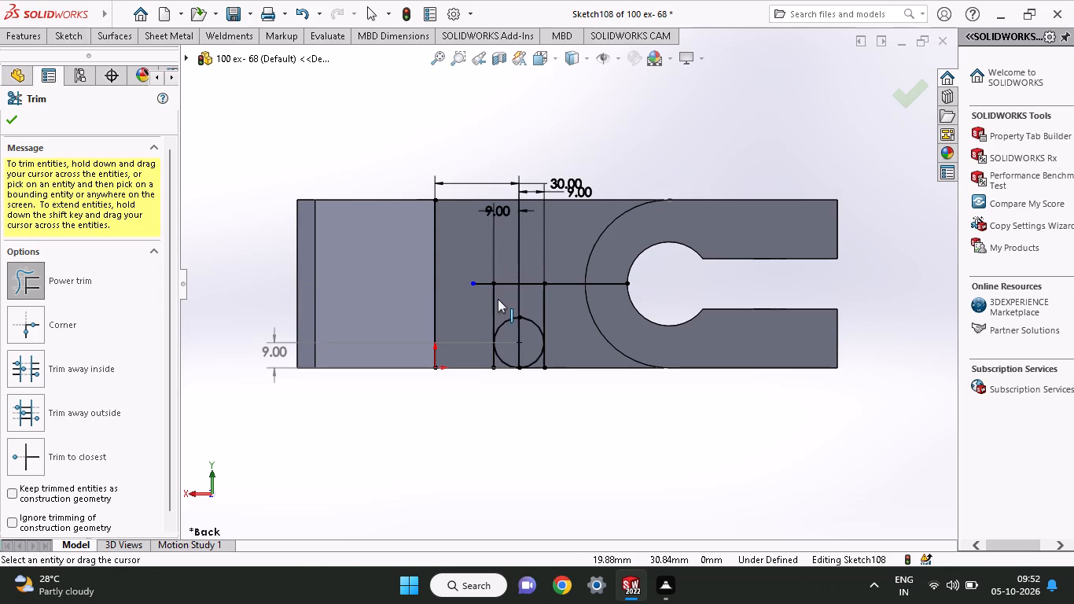
Trim away the whole circle and the entire horizontal line, keeping only the lower portions of the three vertical lines.
drag(505, 311, 509, 389)
drag(538, 303, 532, 389)
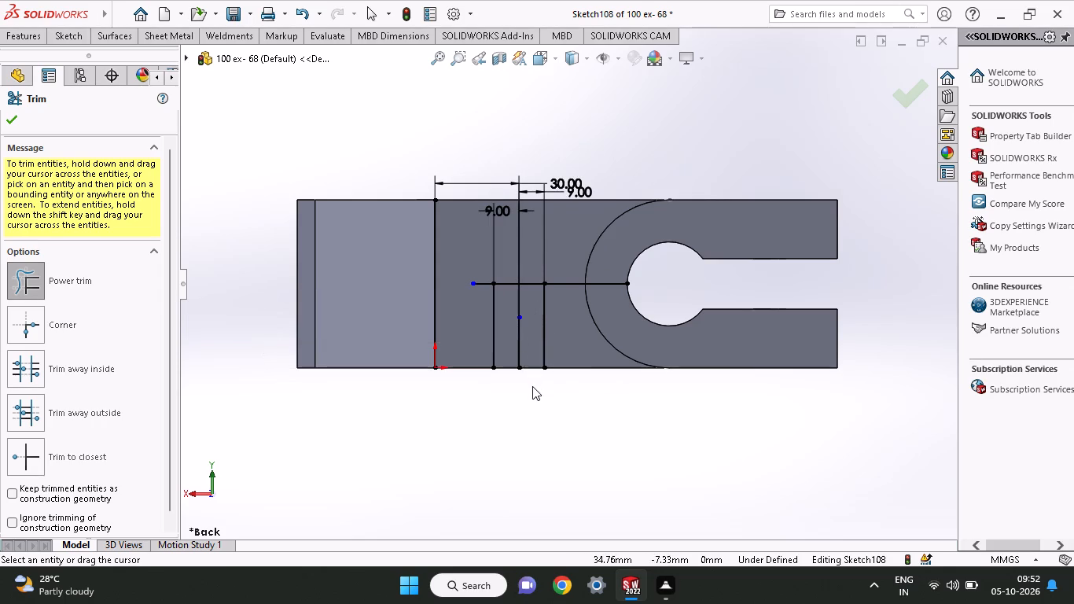
drag(560, 256, 458, 266)
drag(474, 257, 473, 312)
drag(568, 261, 568, 346)
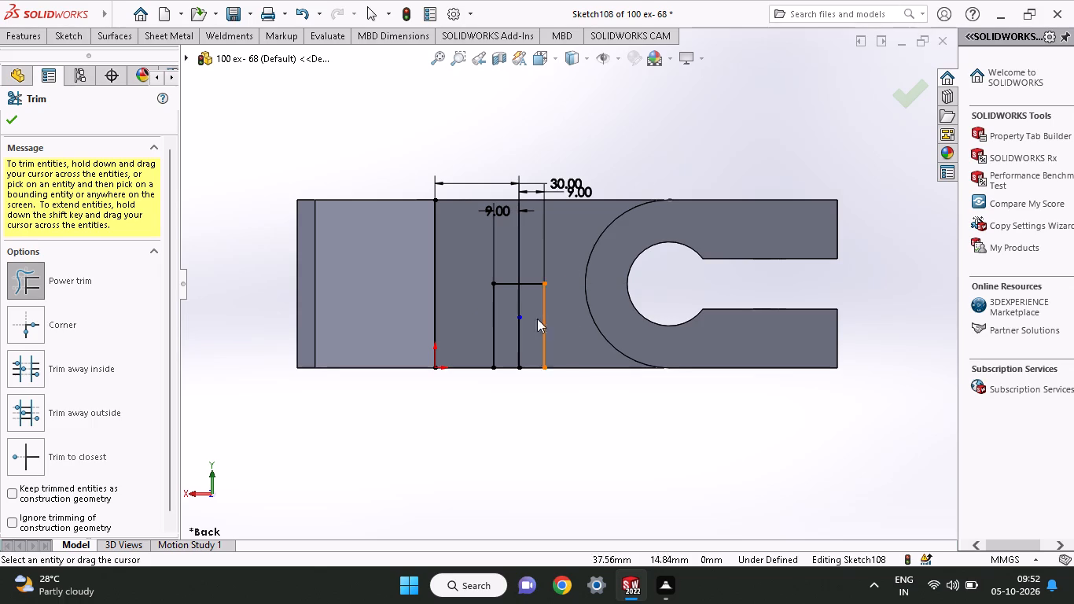
drag(532, 262, 532, 313)
drag(539, 248, 448, 268)
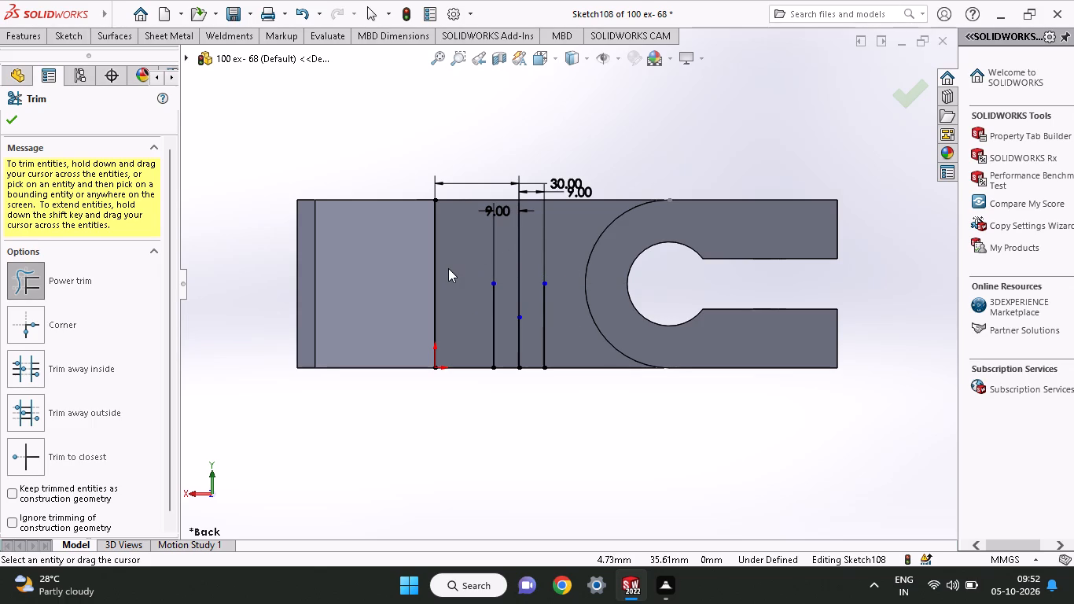
Sketch a 9 mm radius circle centred above the middle vertical line, level with and passing through the outer lines' upper endpoints.
click(57, 39)
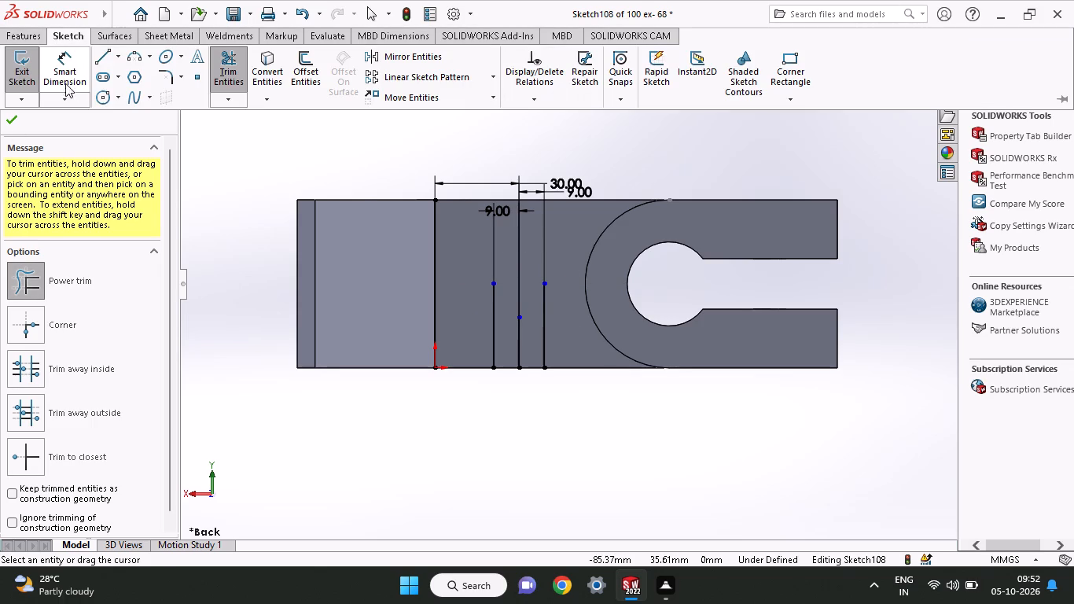
click(99, 94)
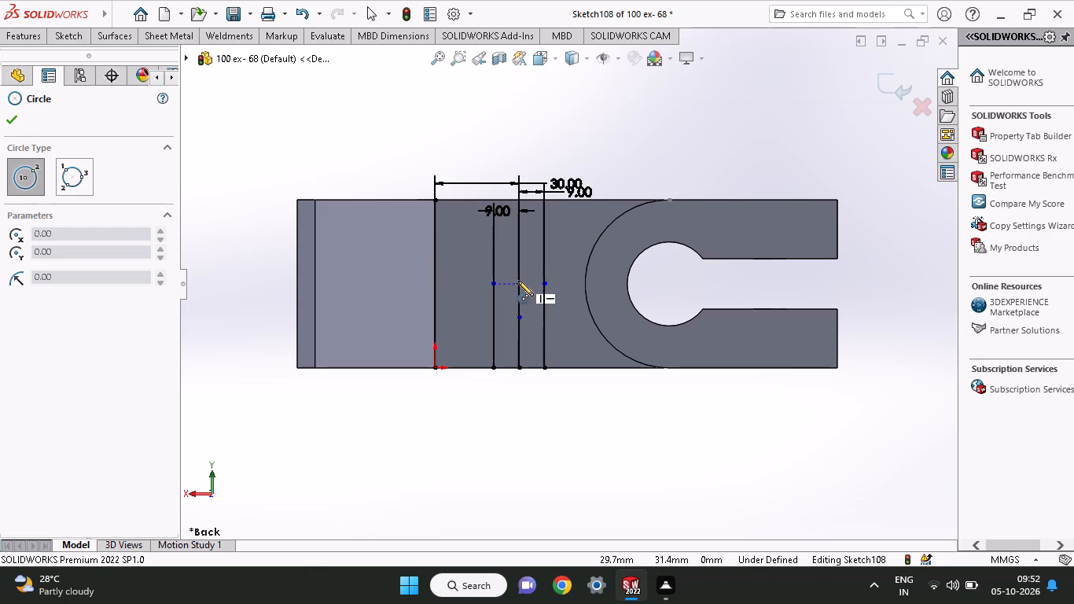
click(520, 284)
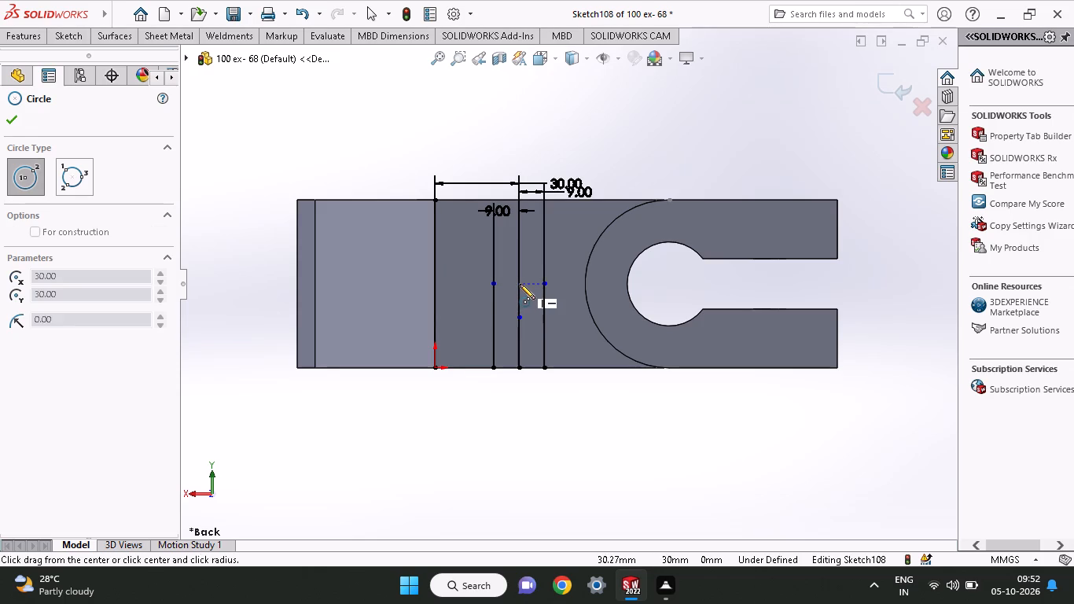
click(547, 286)
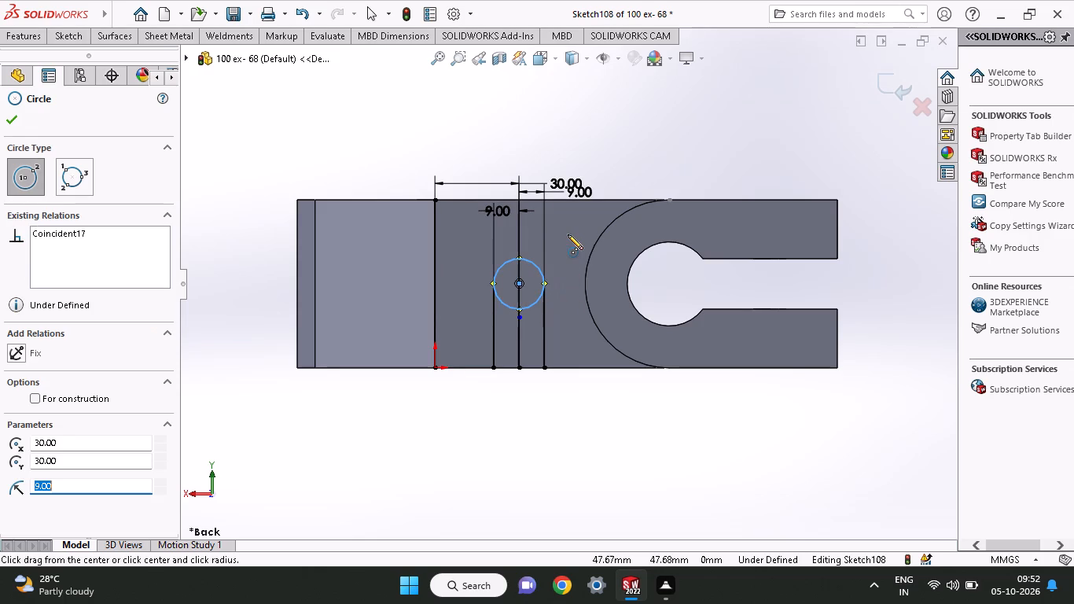
Power-trim the circle's lower half and the middle vertical line, leaving an arch with two straight sides.
click(72, 38)
click(219, 57)
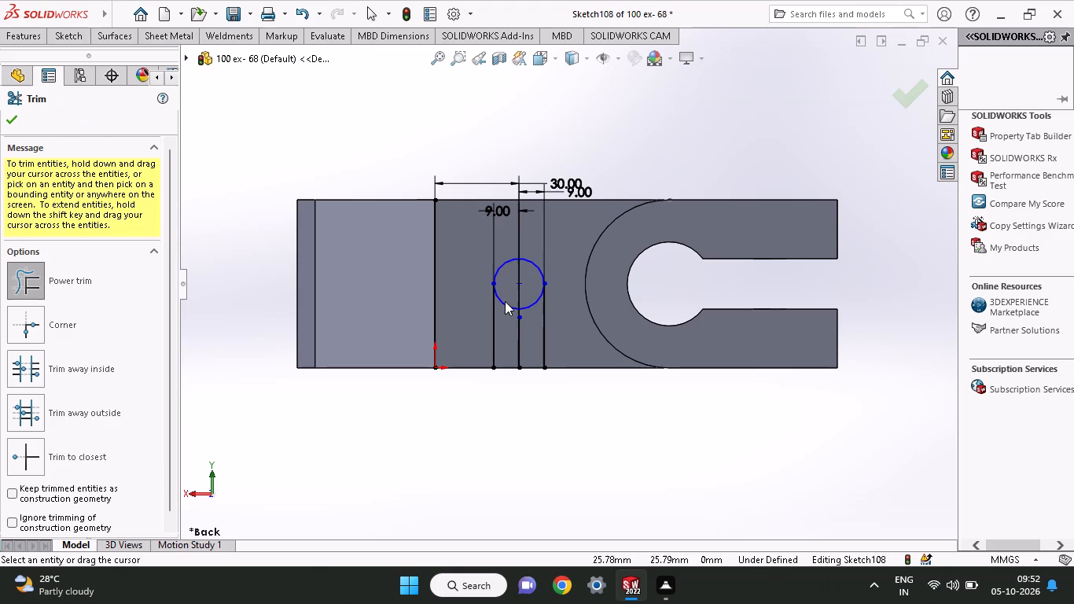
drag(504, 319, 511, 293)
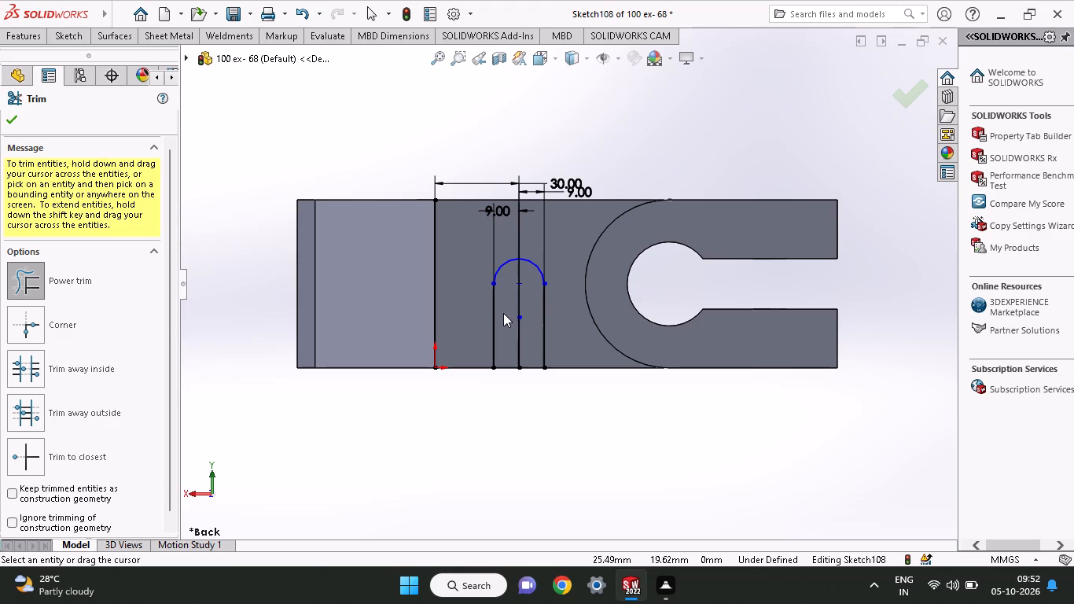
drag(503, 313, 527, 315)
drag(524, 315, 510, 334)
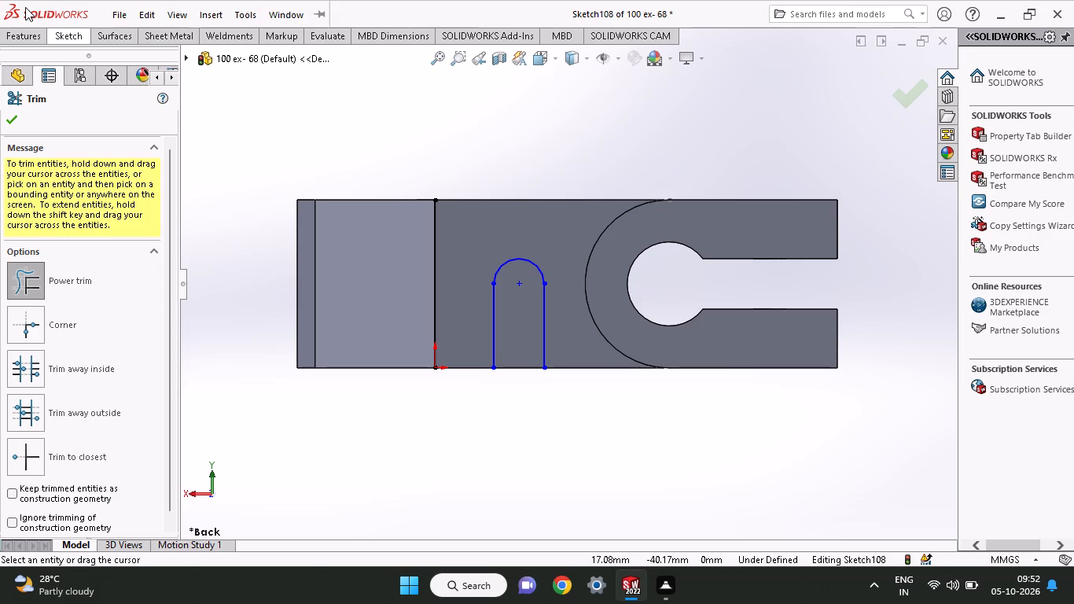
Close the arch profile with a horizontal line joining the lower endpoints of its two sides along the plate's lower edge.
click(52, 39)
click(94, 57)
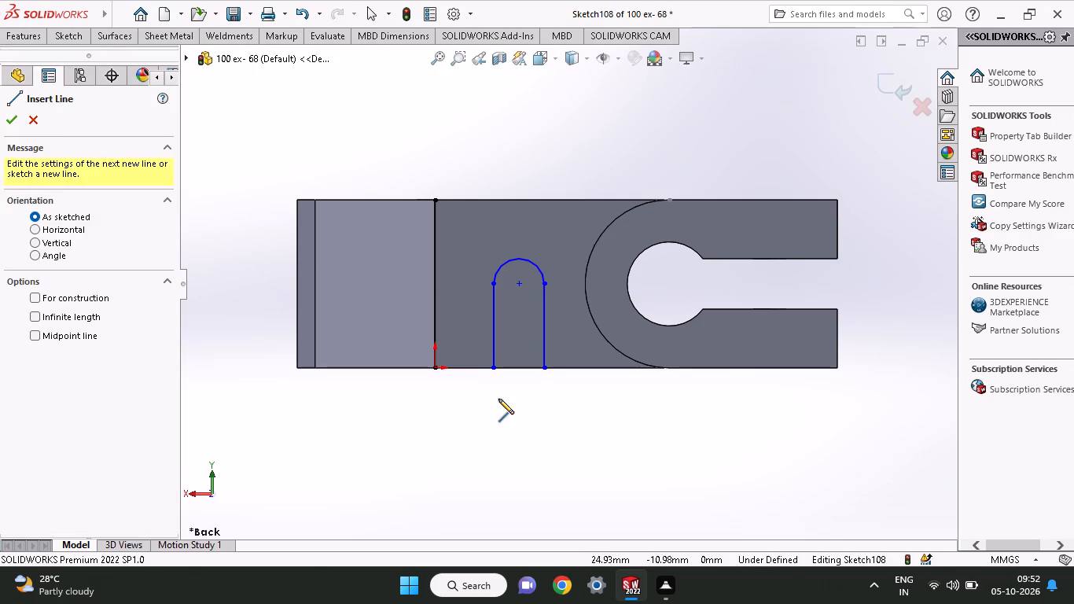
click(497, 370)
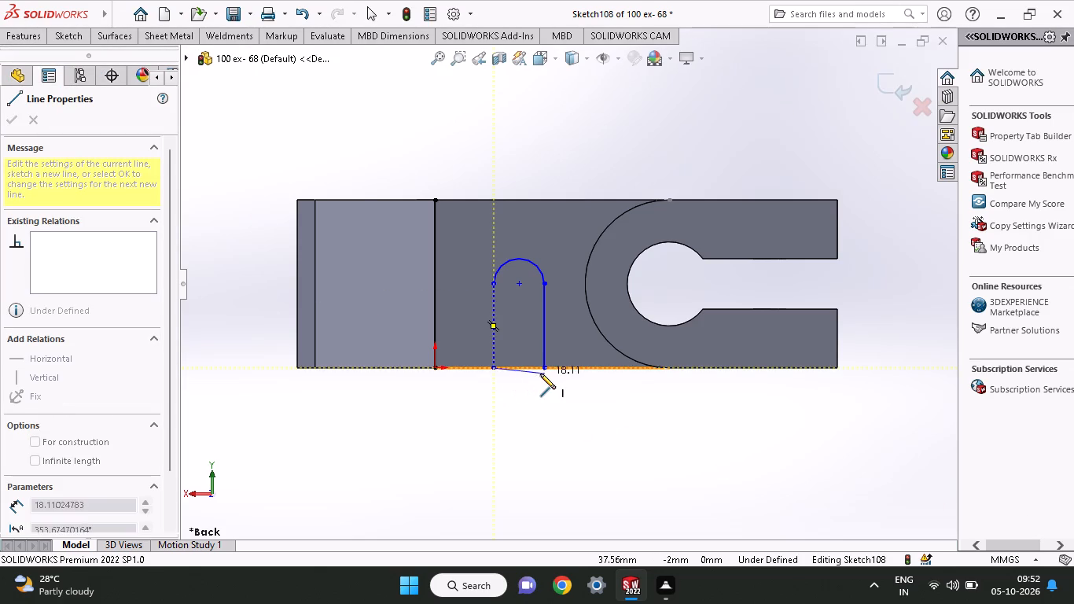
click(542, 370)
right_click(506, 156)
click(513, 164)
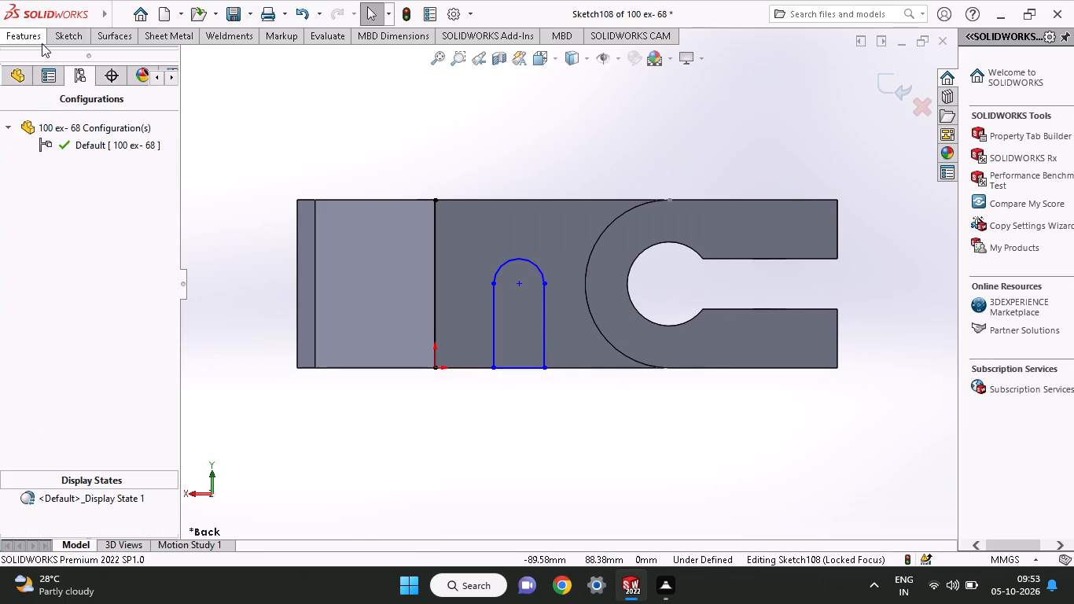
Extrude-cut the arch region through the plate, blind 123 mm in Direction 1 and blind 72 mm in Direction 2.
click(42, 43)
click(243, 68)
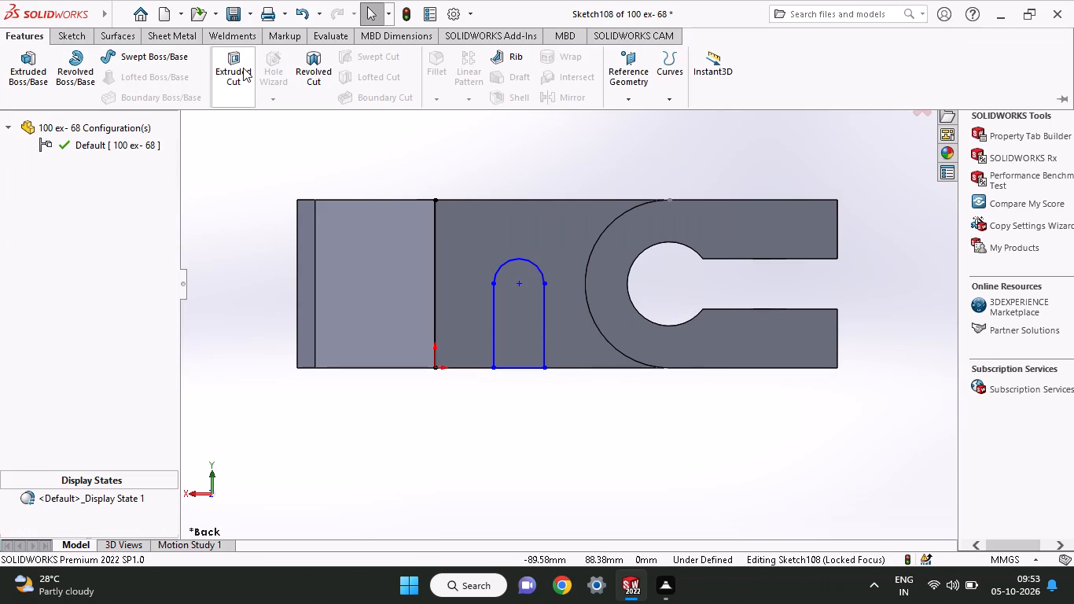
middle_drag(690, 178, 642, 240)
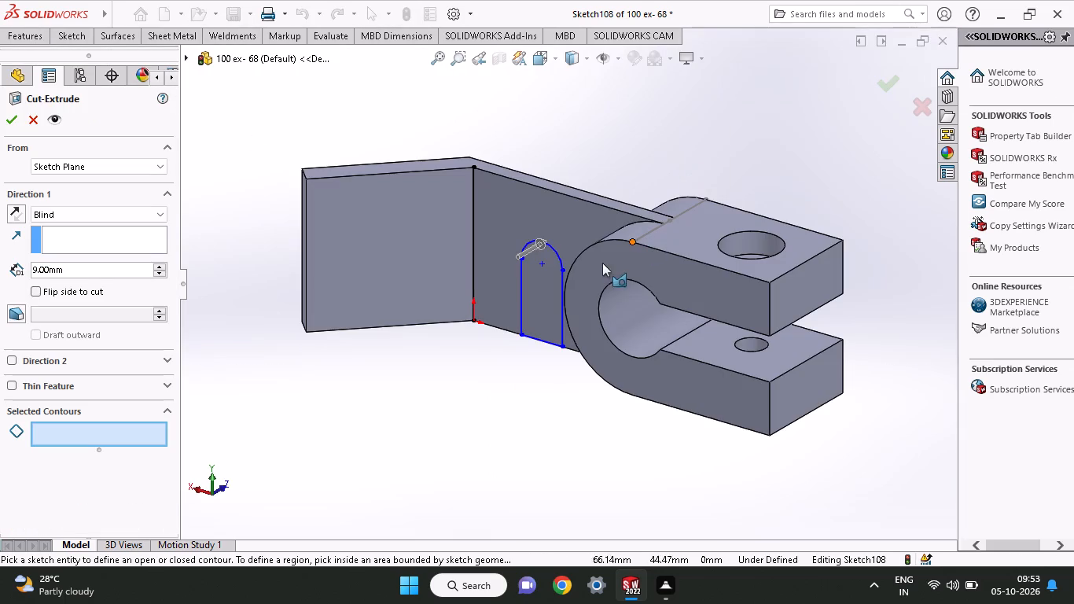
click(544, 285)
drag(565, 277, 667, 186)
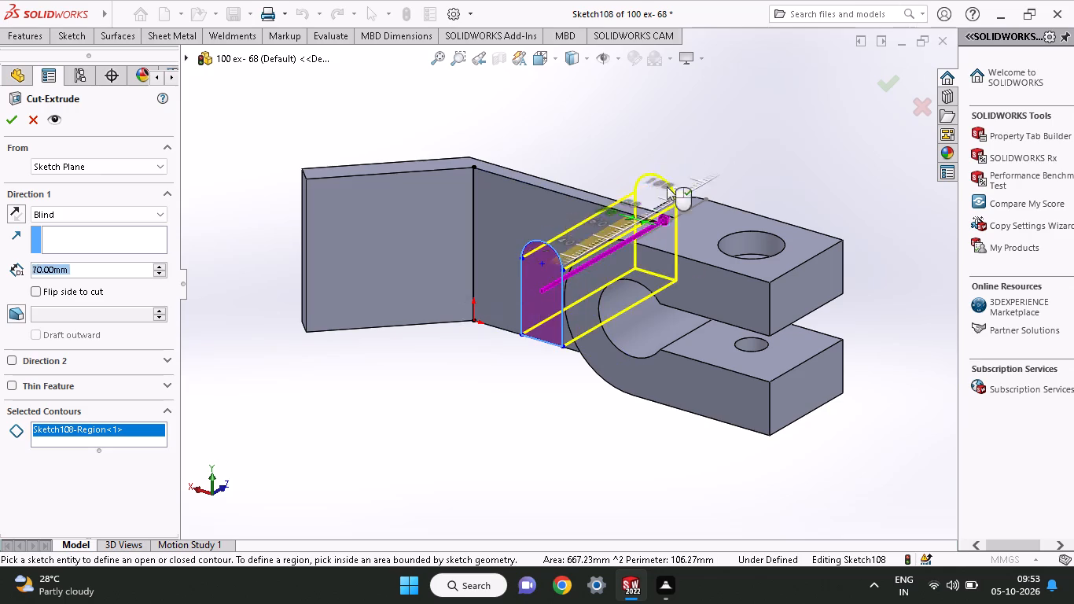
drag(667, 186, 705, 164)
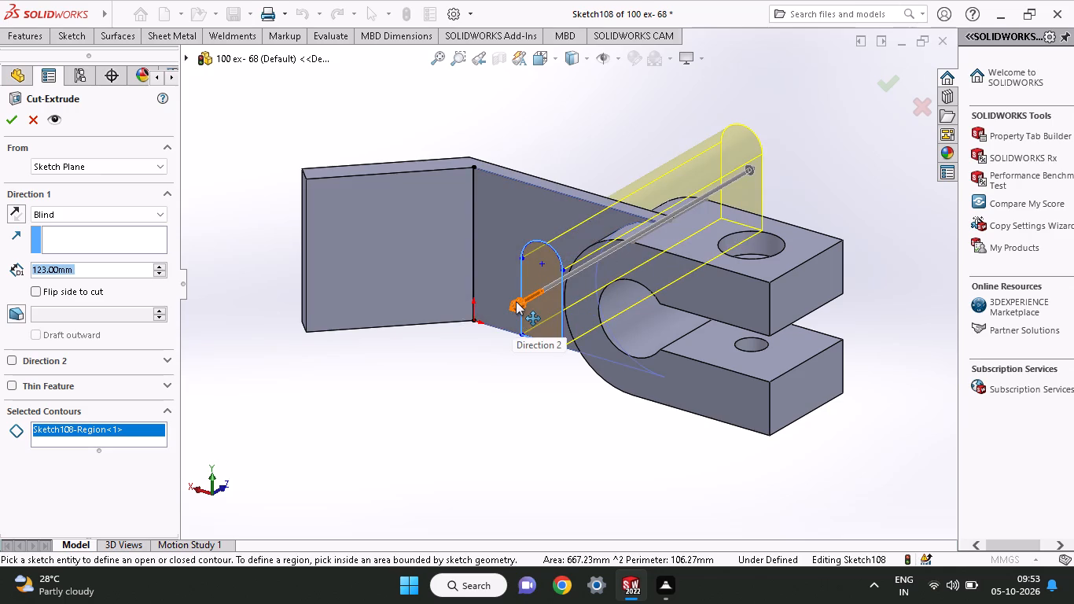
drag(516, 301, 465, 371)
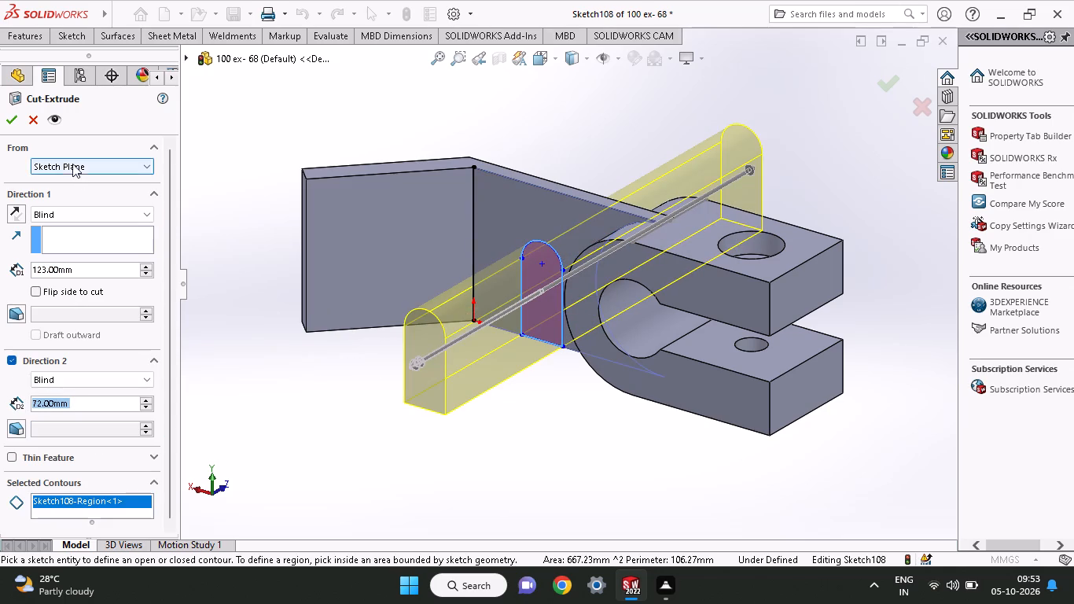
click(8, 114)
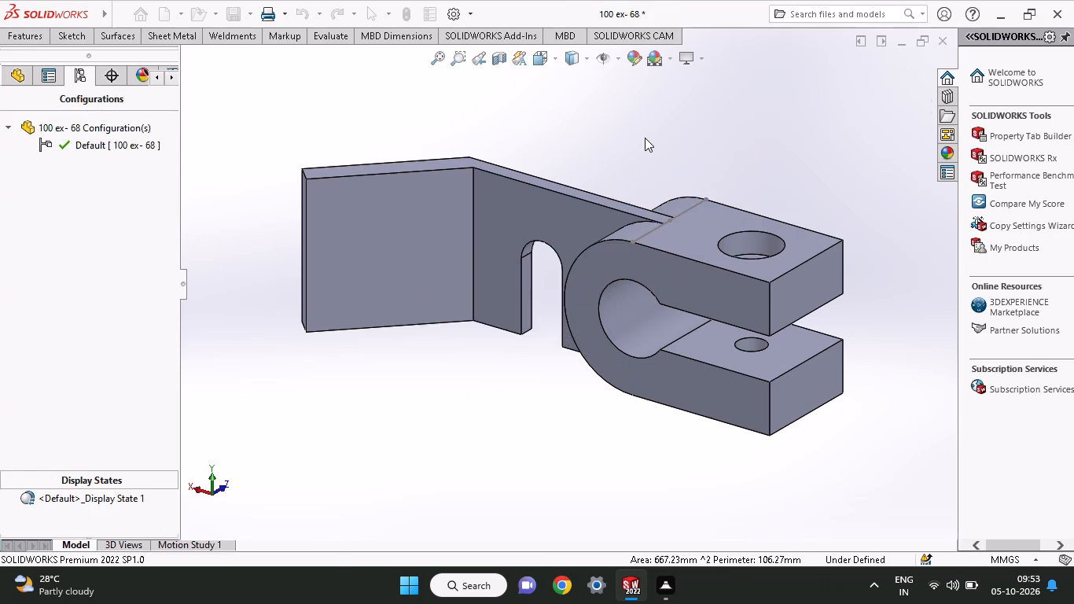
Start a new sketch on the bent flange's broad face on the inside of the bend.
middle_drag(645, 138, 633, 300)
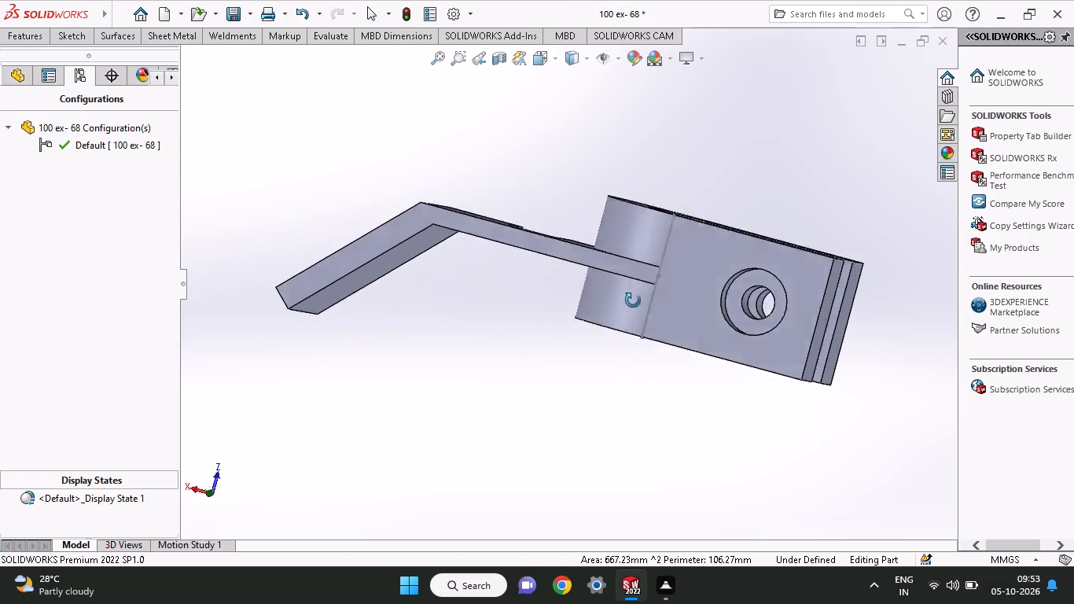
middle_drag(633, 300, 654, 50)
middle_drag(581, 421, 546, 318)
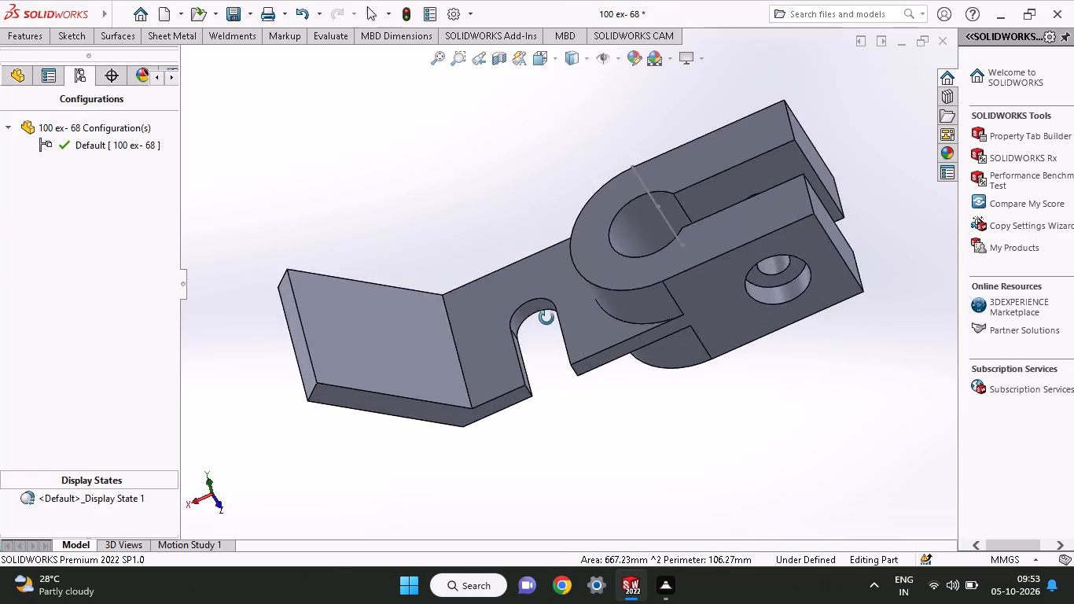
middle_drag(546, 318, 466, 371)
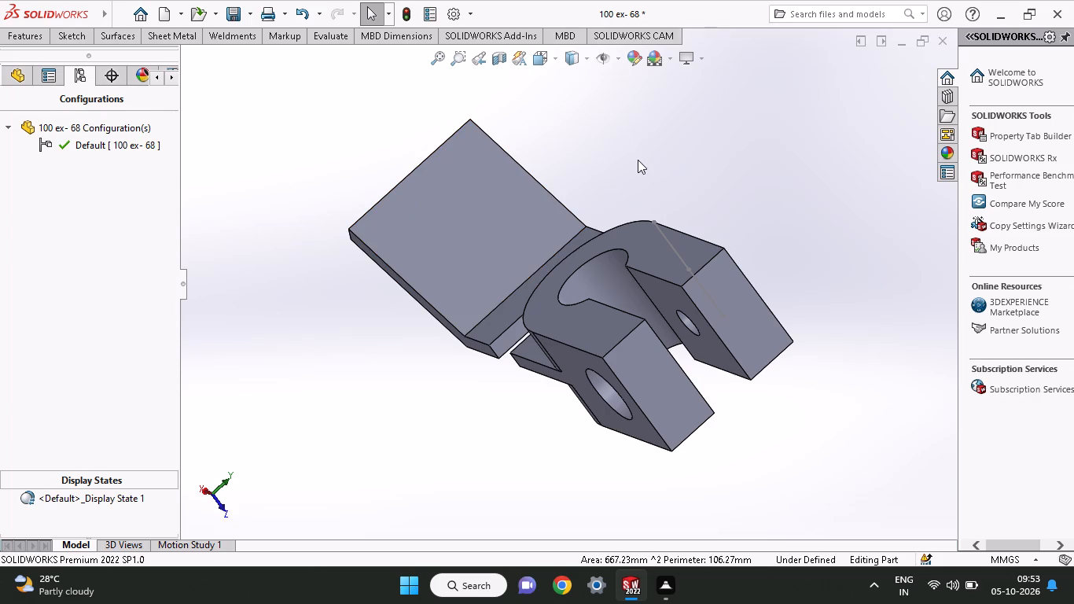
middle_drag(638, 160, 523, 312)
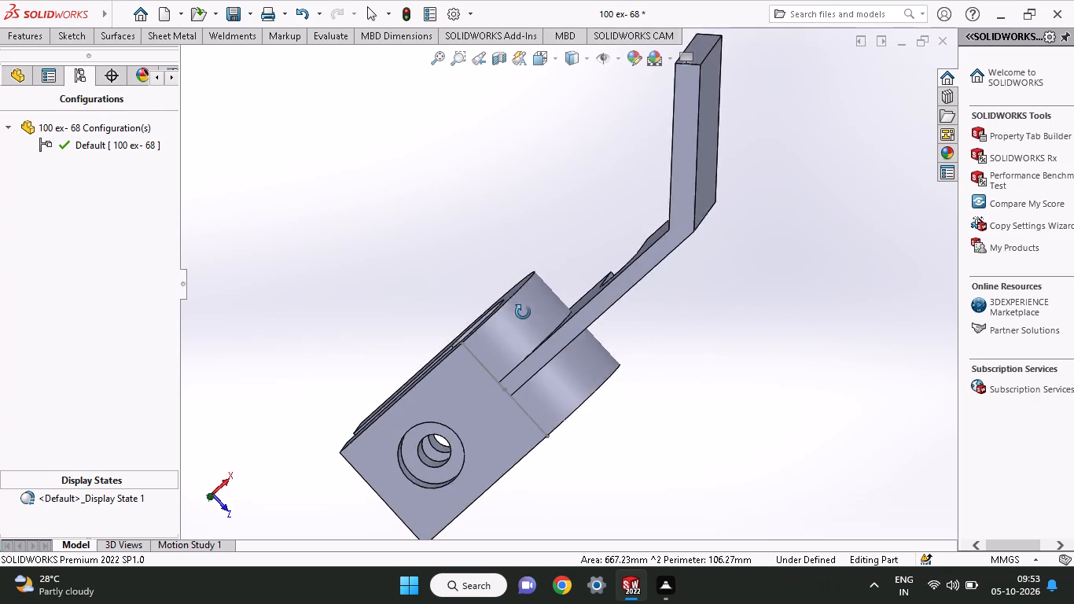
middle_drag(523, 312, 567, 289)
click(682, 136)
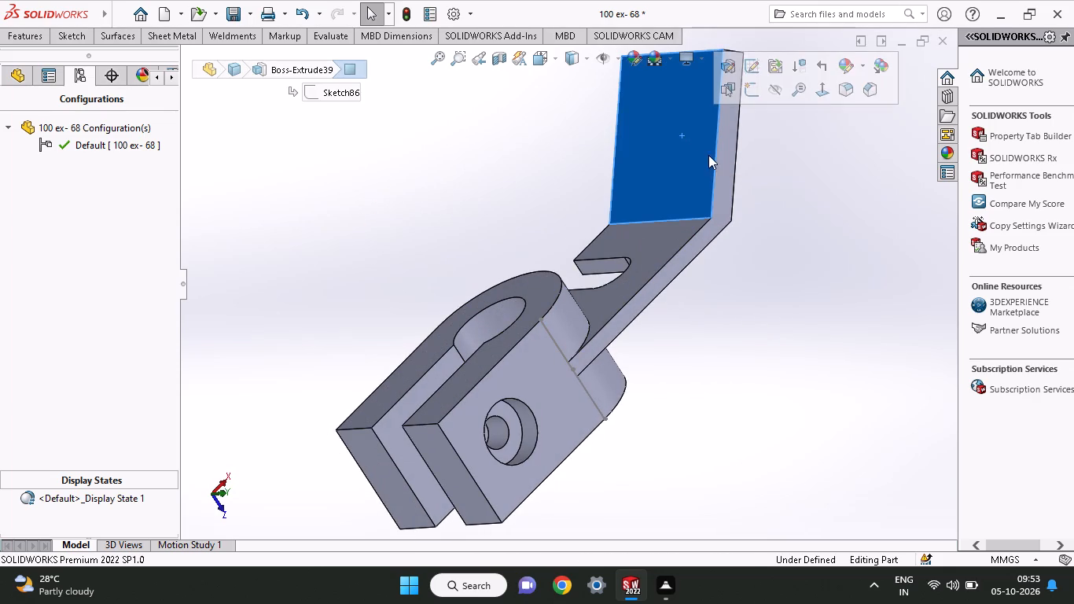
click(755, 93)
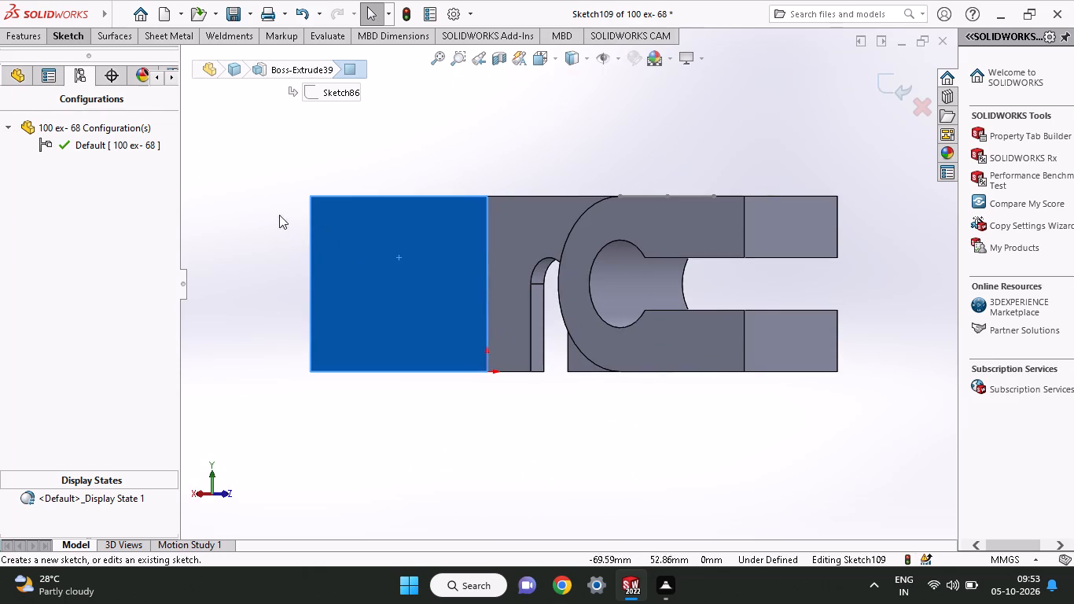
Draw a horizontal line across the flange face from the midpoint of its free end edge to the midpoint of the bend edge.
click(75, 39)
click(95, 61)
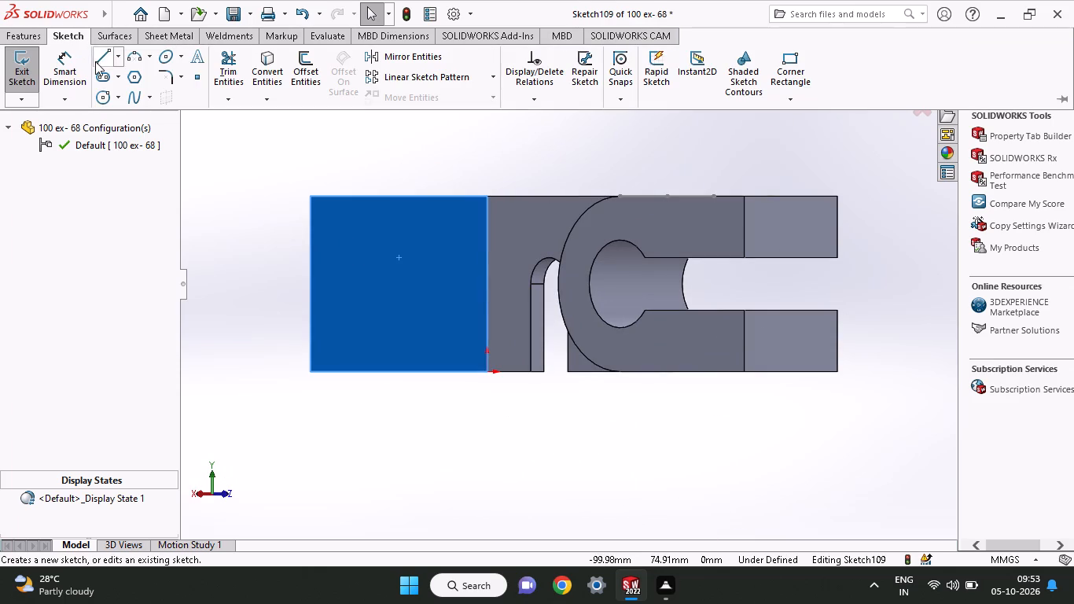
click(310, 284)
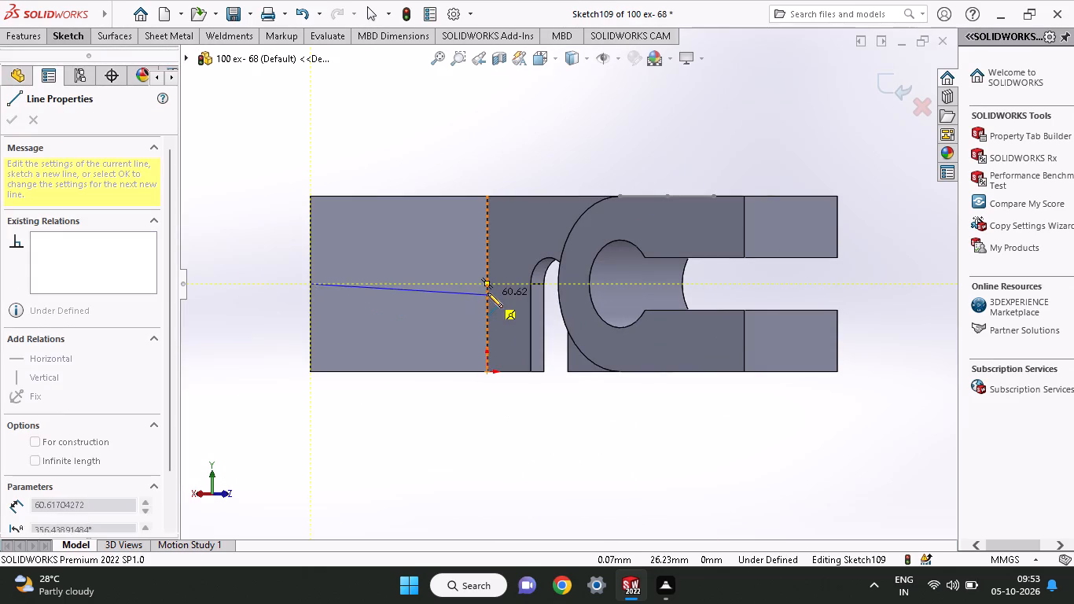
click(487, 285)
right_click(399, 153)
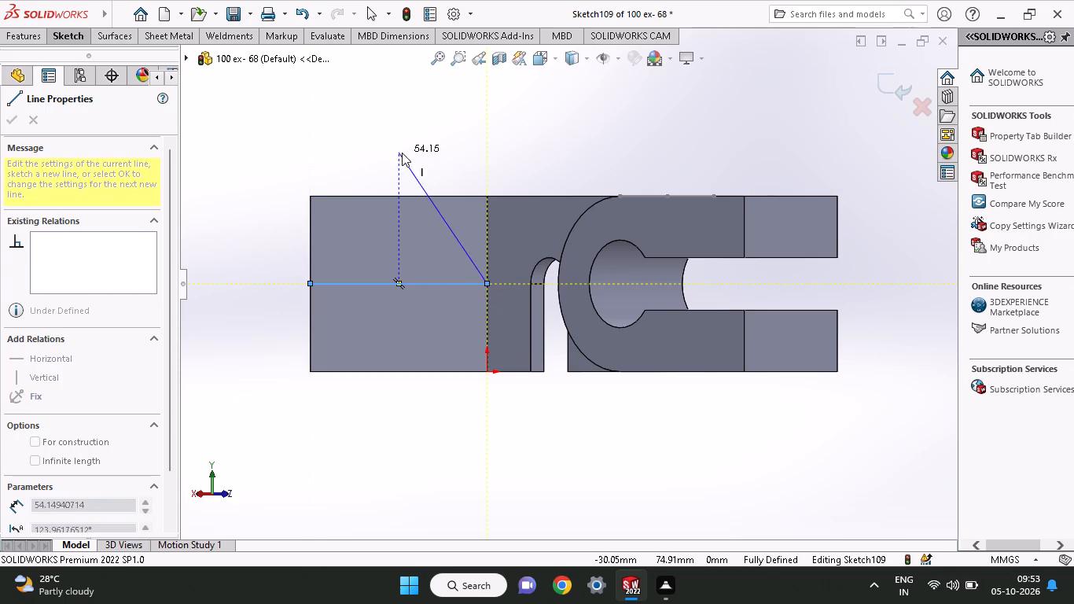
click(411, 160)
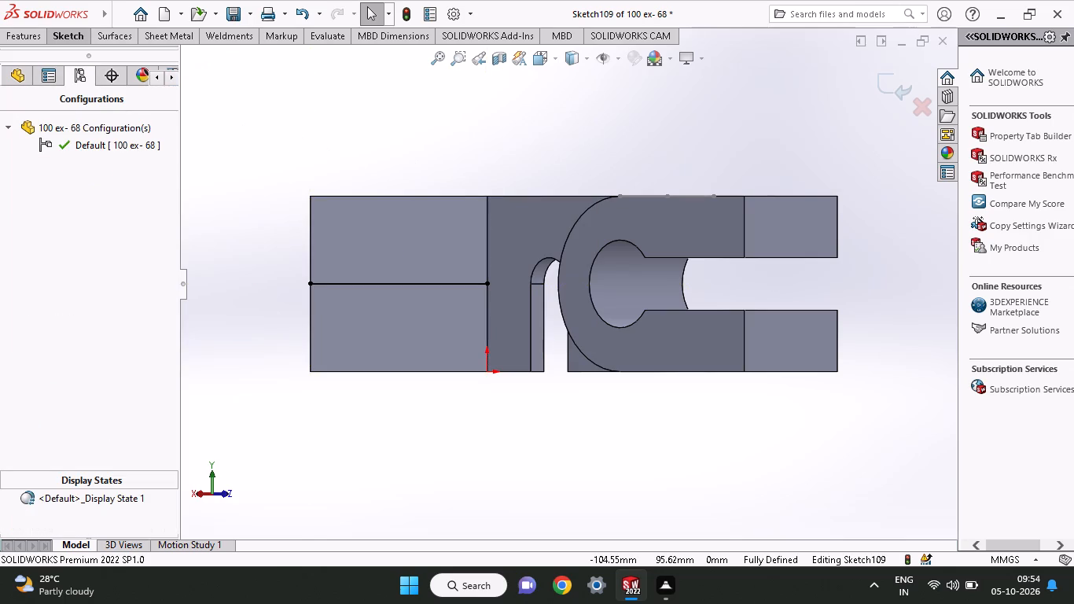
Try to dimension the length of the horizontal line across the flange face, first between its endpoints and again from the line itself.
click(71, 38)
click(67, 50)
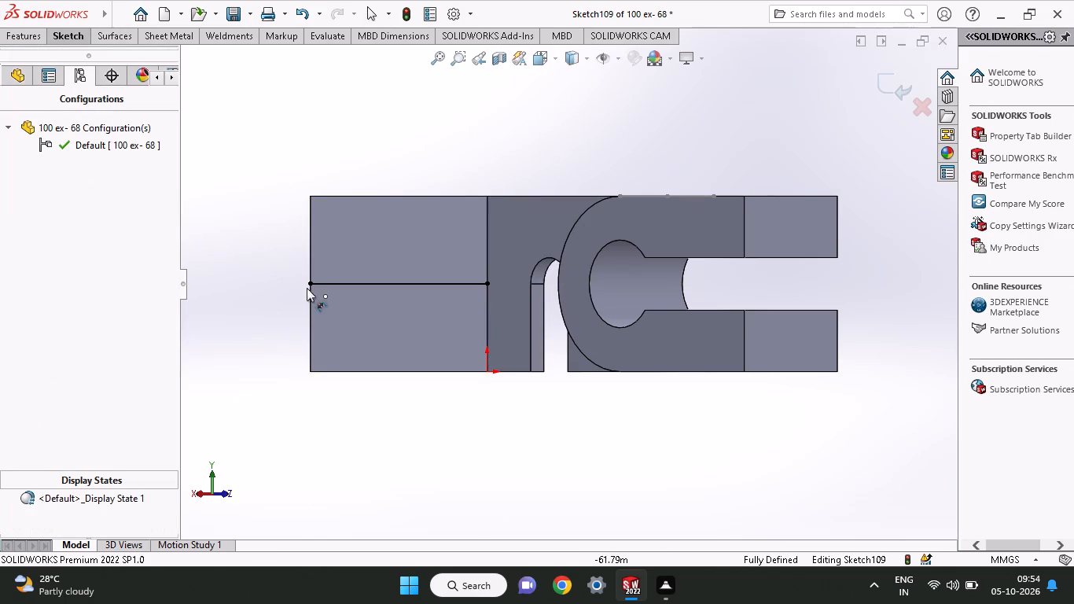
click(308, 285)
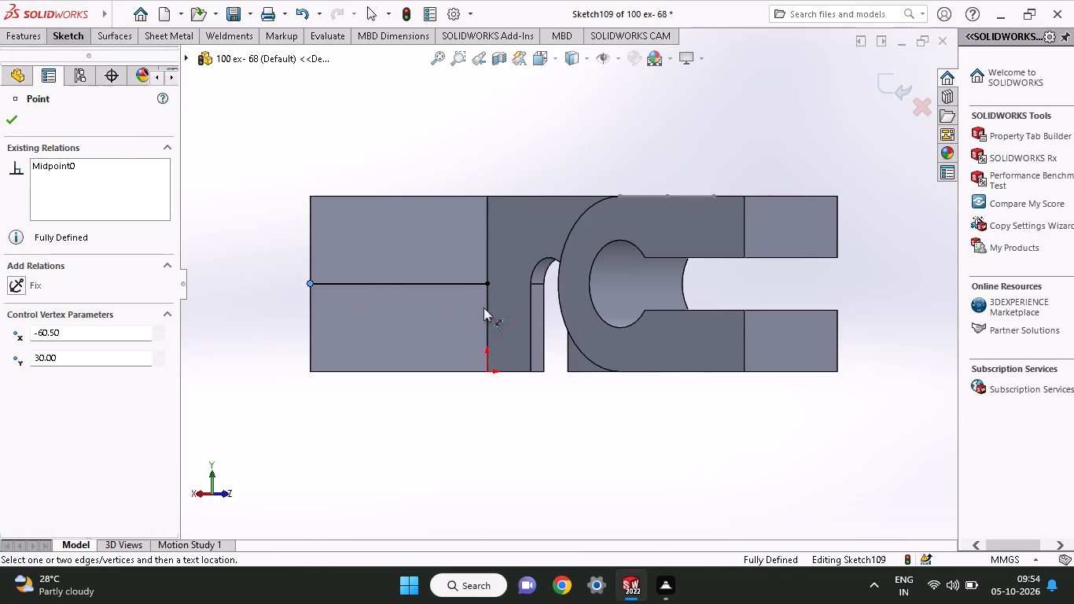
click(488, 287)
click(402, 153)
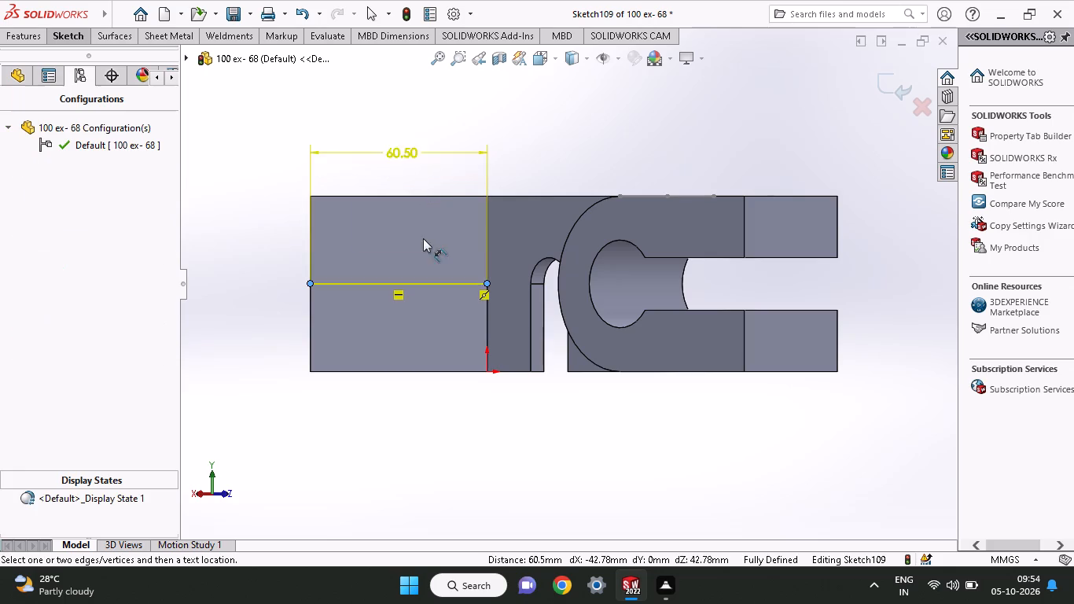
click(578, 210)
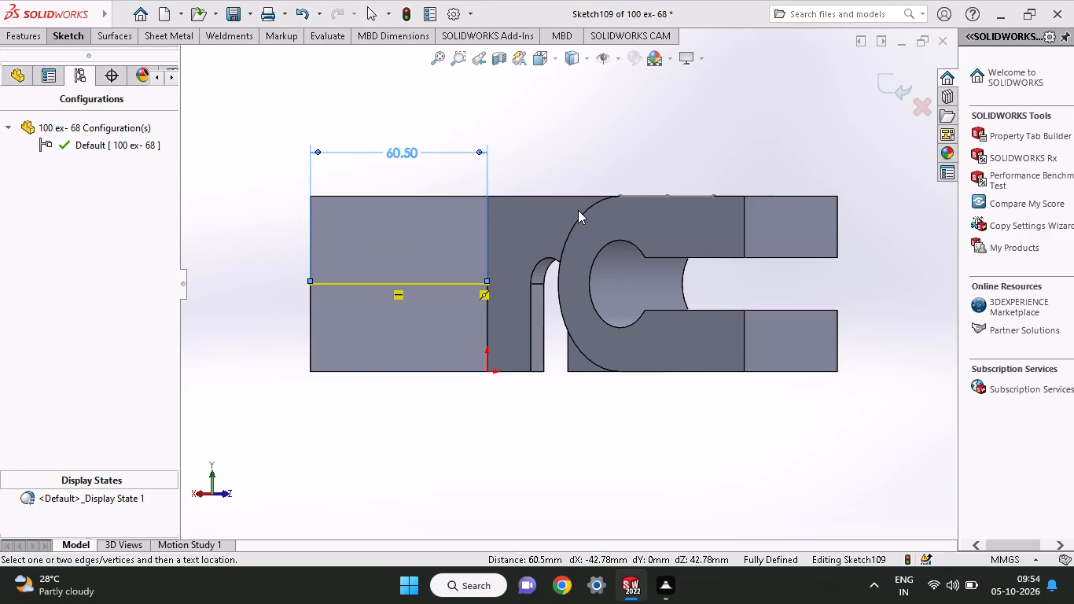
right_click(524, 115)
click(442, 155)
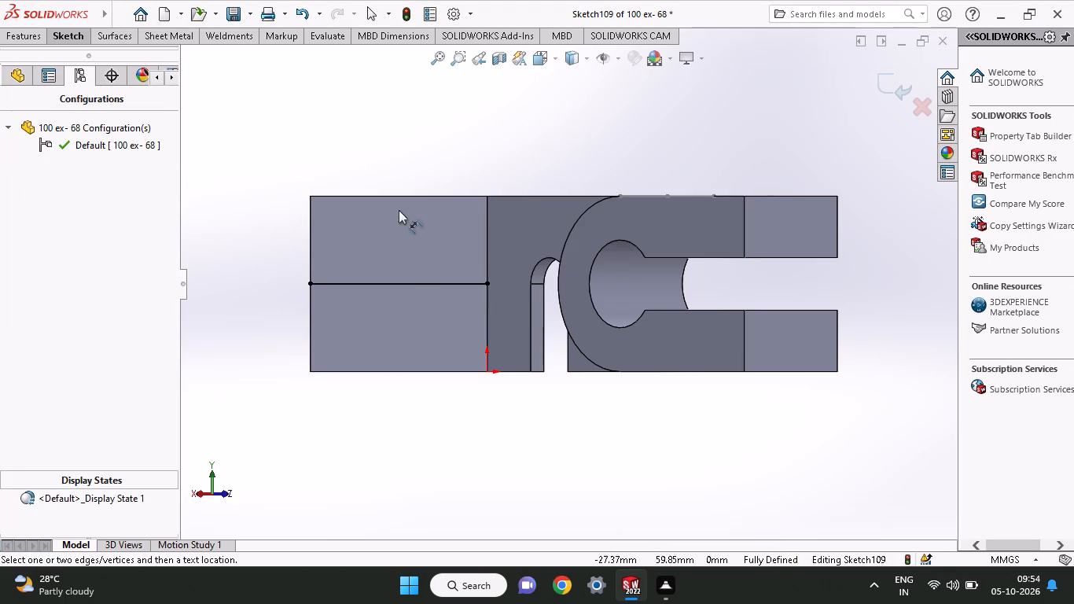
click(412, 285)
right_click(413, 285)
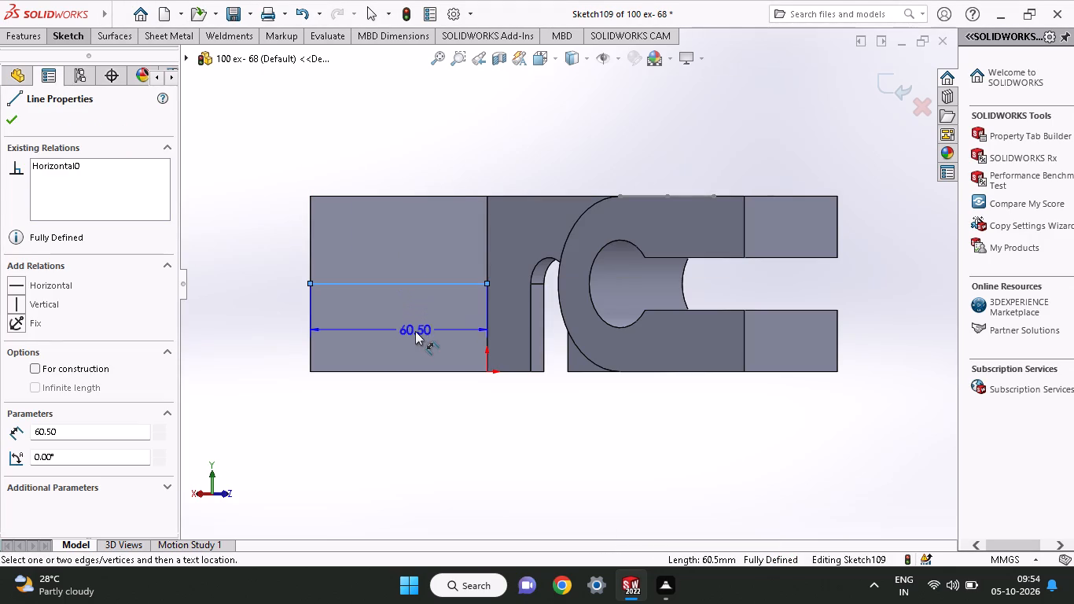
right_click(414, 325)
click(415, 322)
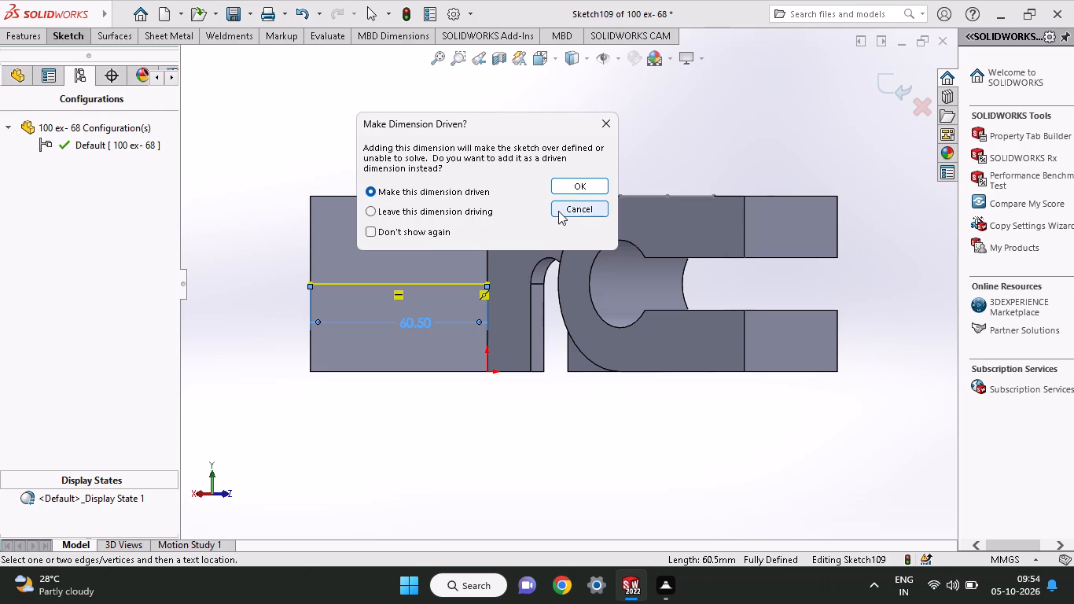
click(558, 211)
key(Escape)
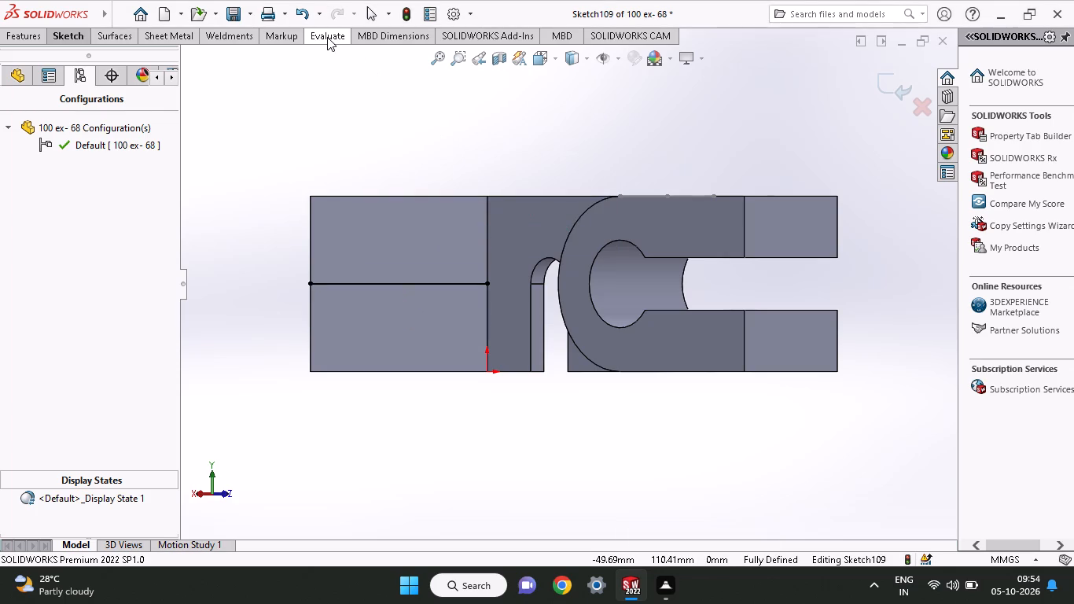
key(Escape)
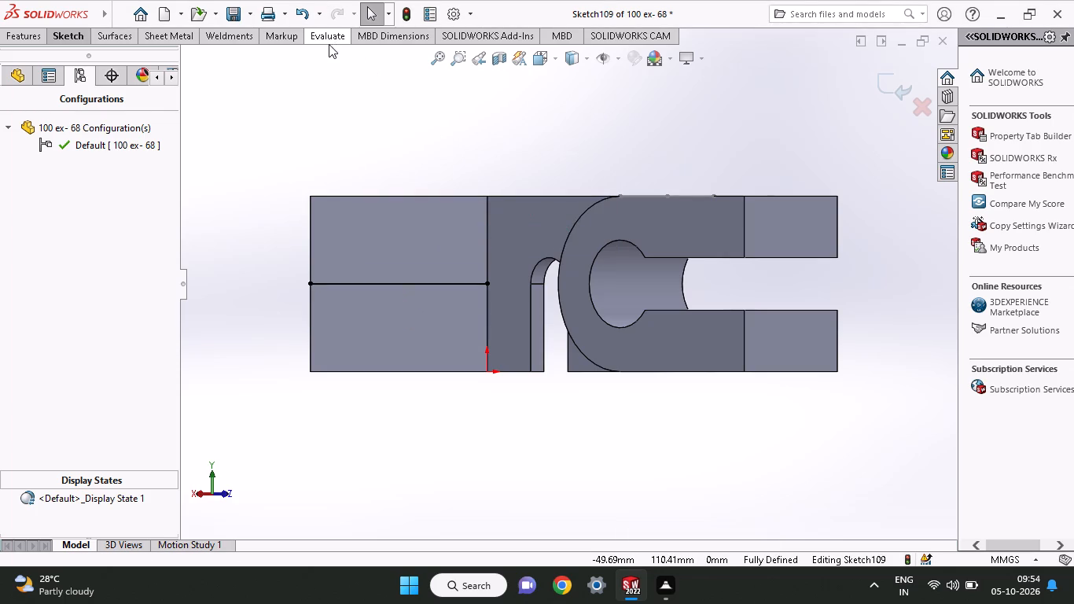
Delete the horizontal line running across the full flange face.
click(403, 281)
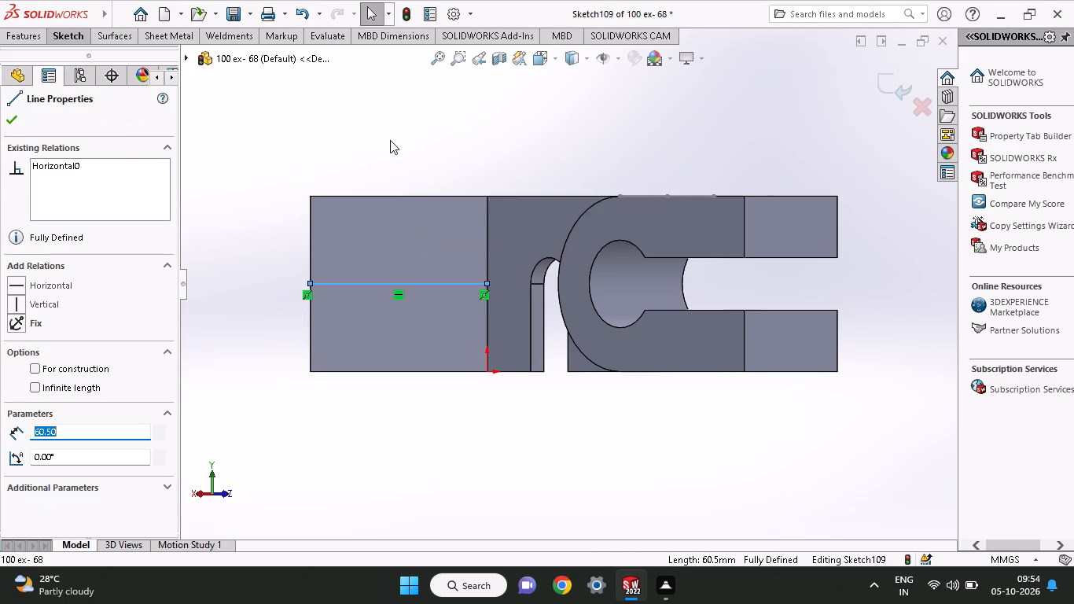
right_click(390, 140)
click(444, 329)
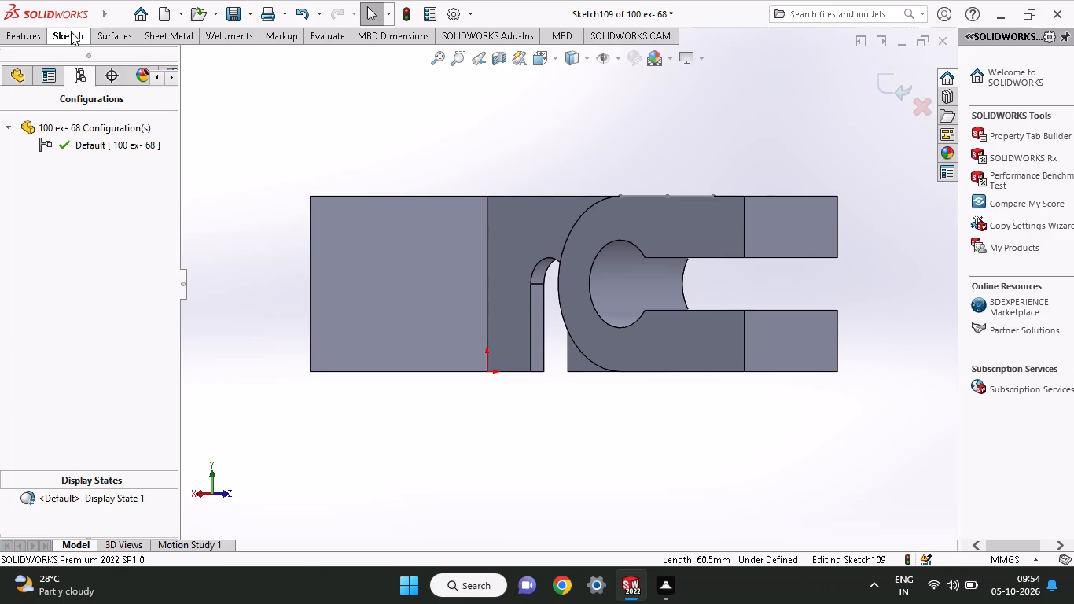
Draw a horizontal line about 15.4 mm long from the midpoint of the flange's free end edge toward the bend.
click(71, 31)
click(100, 58)
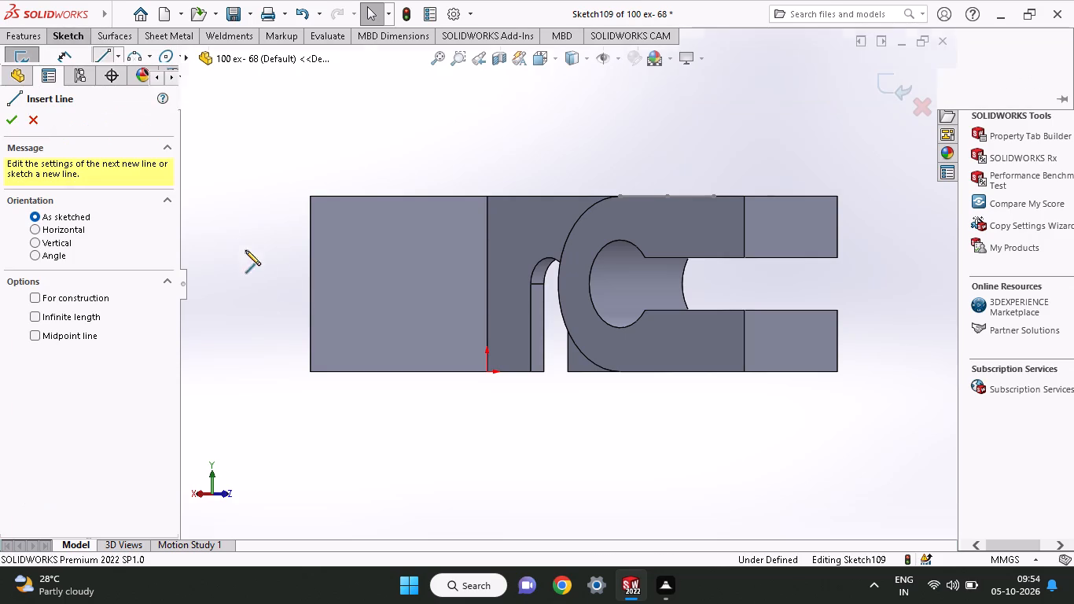
click(307, 282)
click(355, 285)
right_click(357, 148)
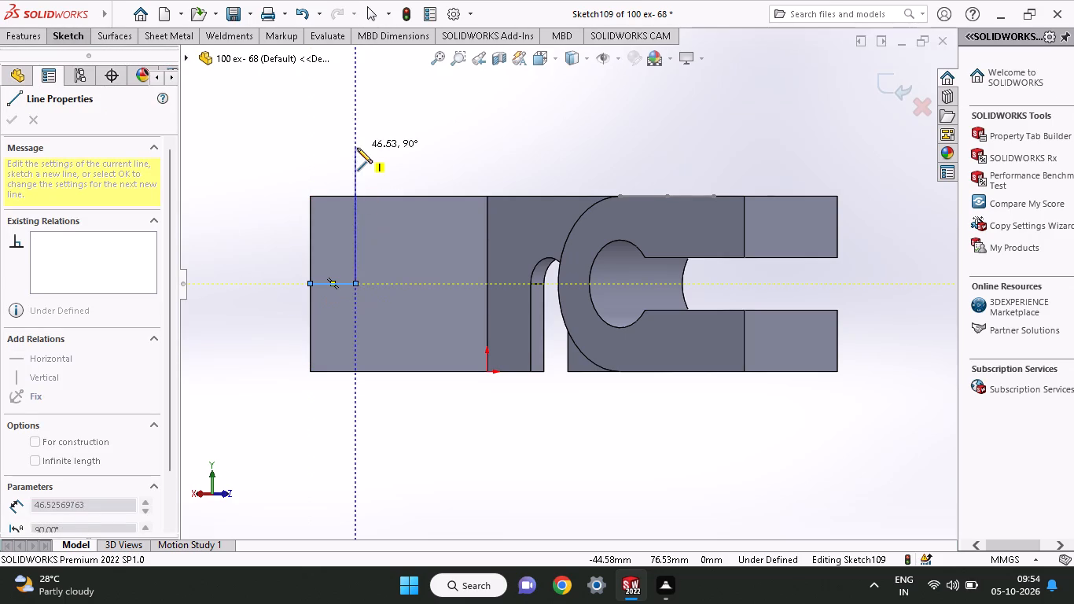
click(366, 166)
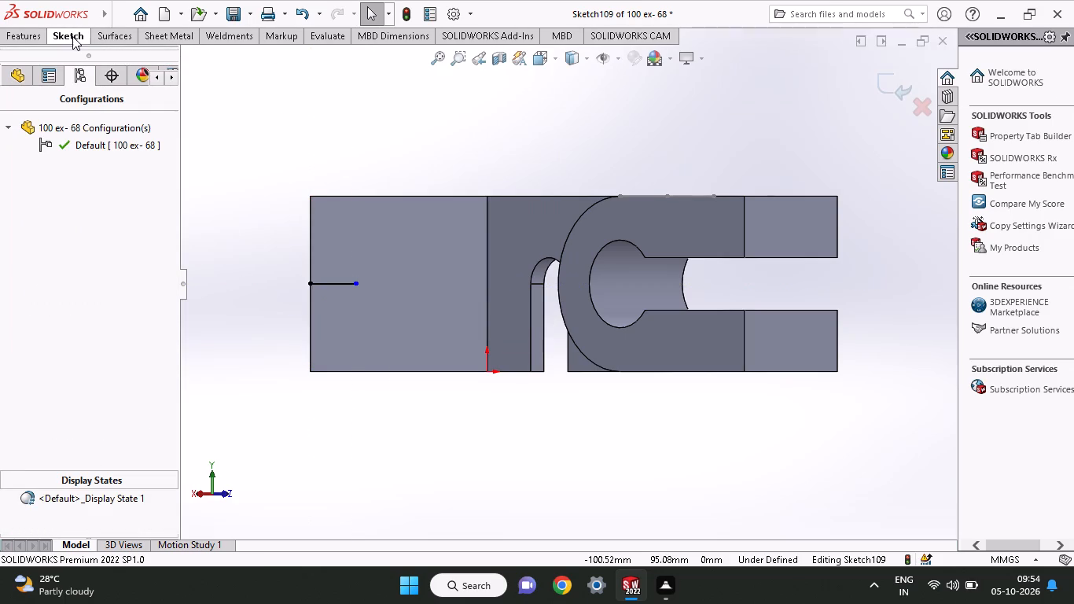
Dimension the short horizontal line's length as 15 mm.
click(72, 36)
click(74, 63)
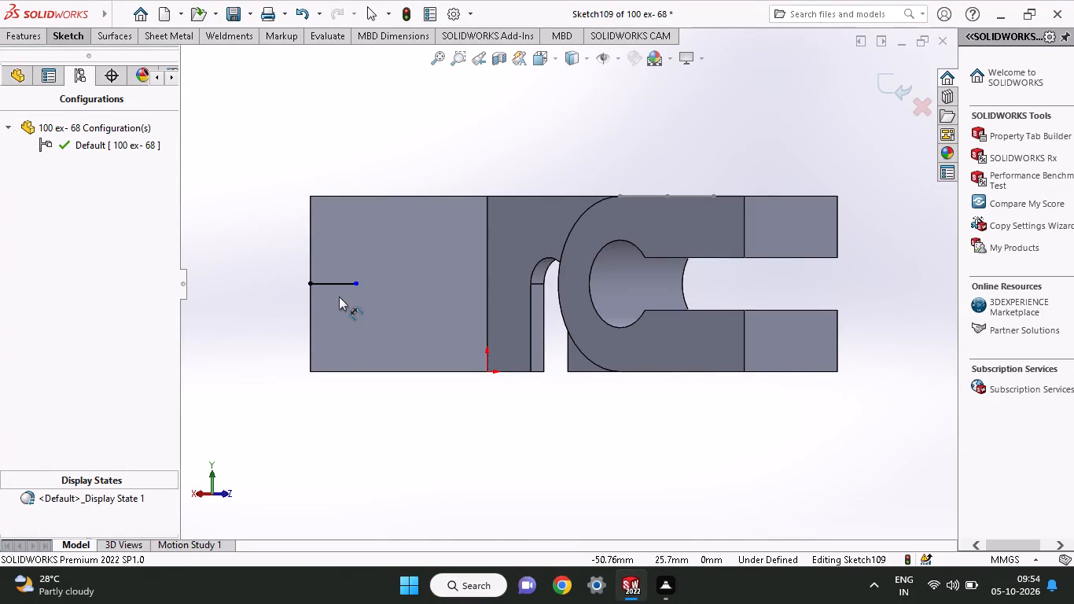
click(338, 282)
drag(322, 416, 322, 424)
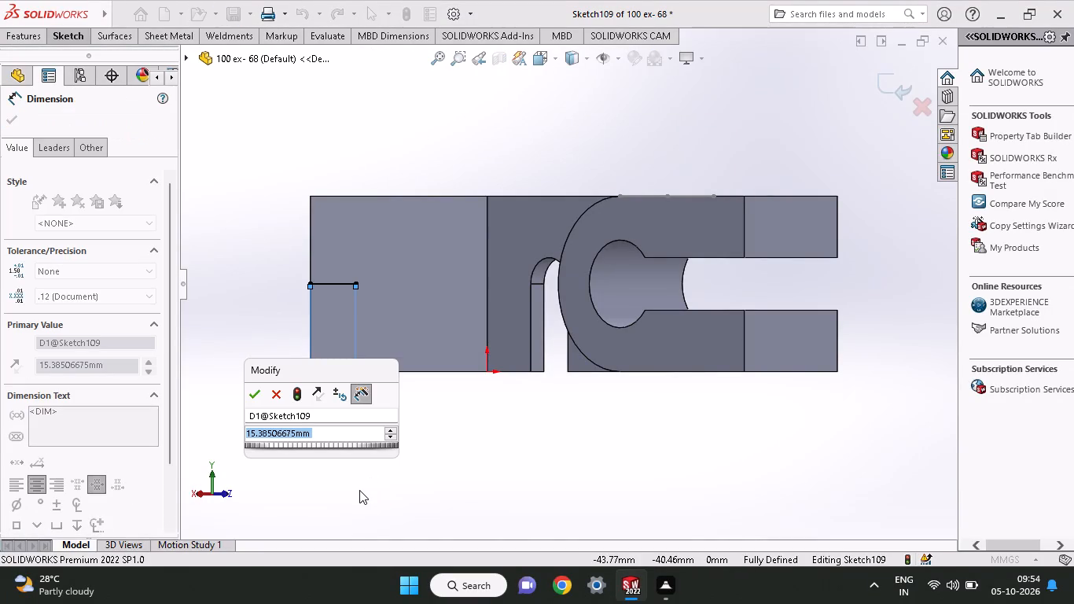
text(15)
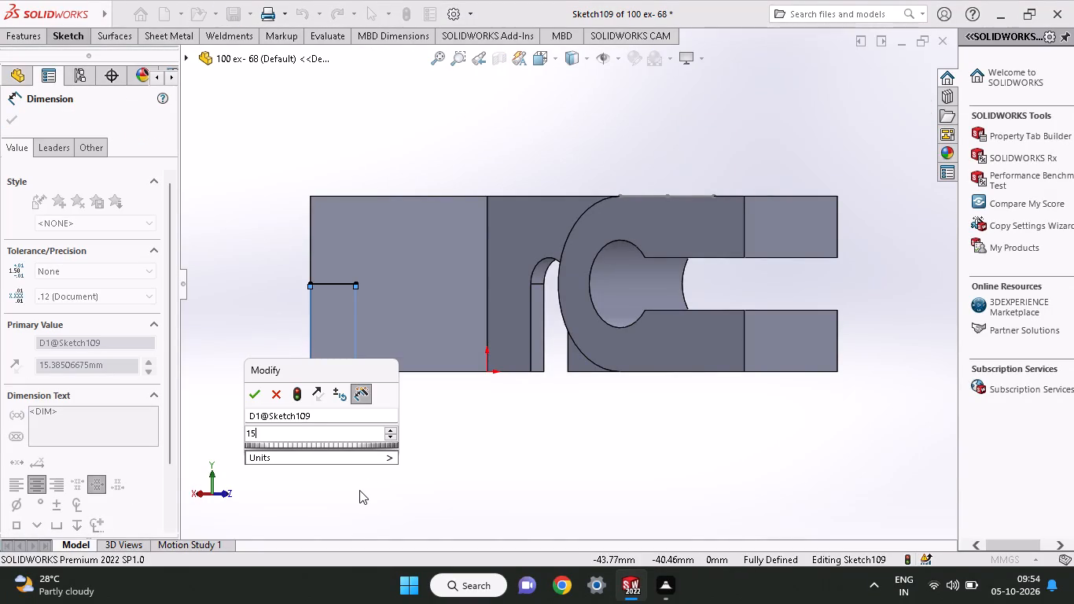
key(Return)
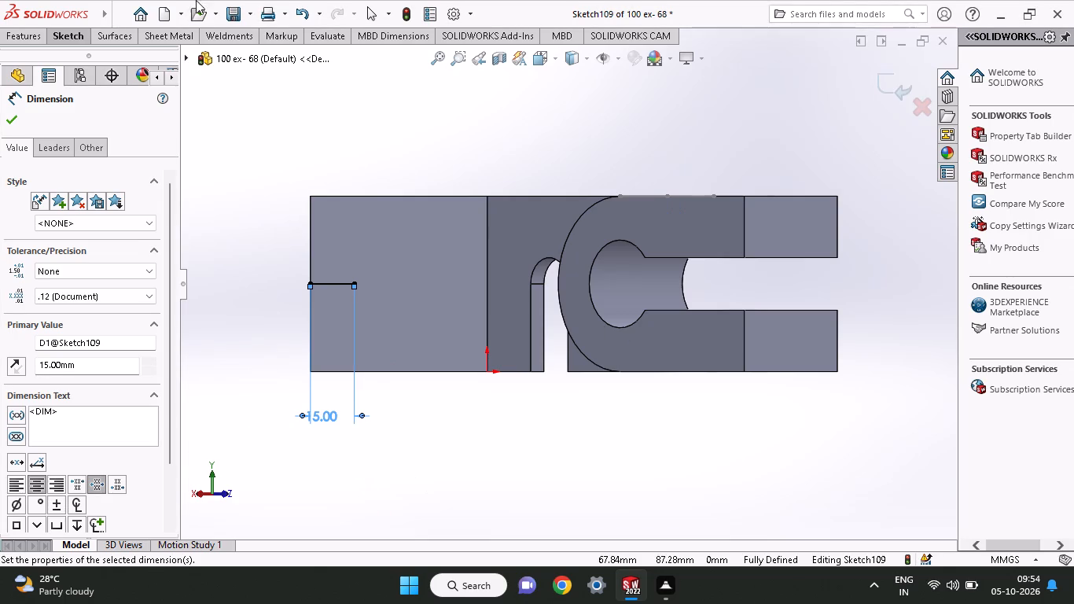
Draw a second horizontal line about 19.7 mm long from the midpoint of the 15 mm line toward the bend.
click(63, 35)
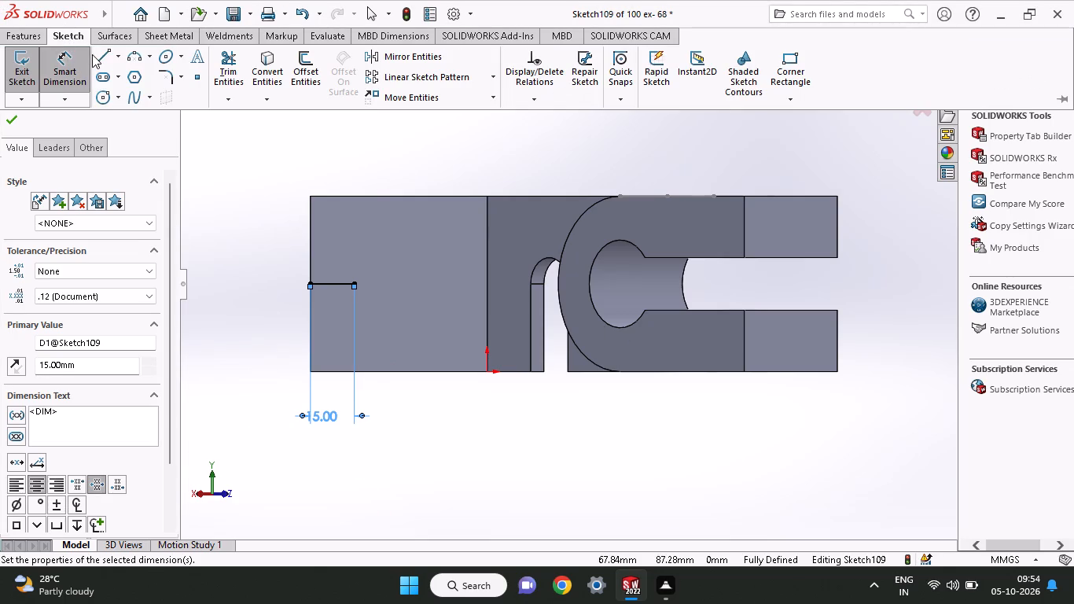
click(94, 54)
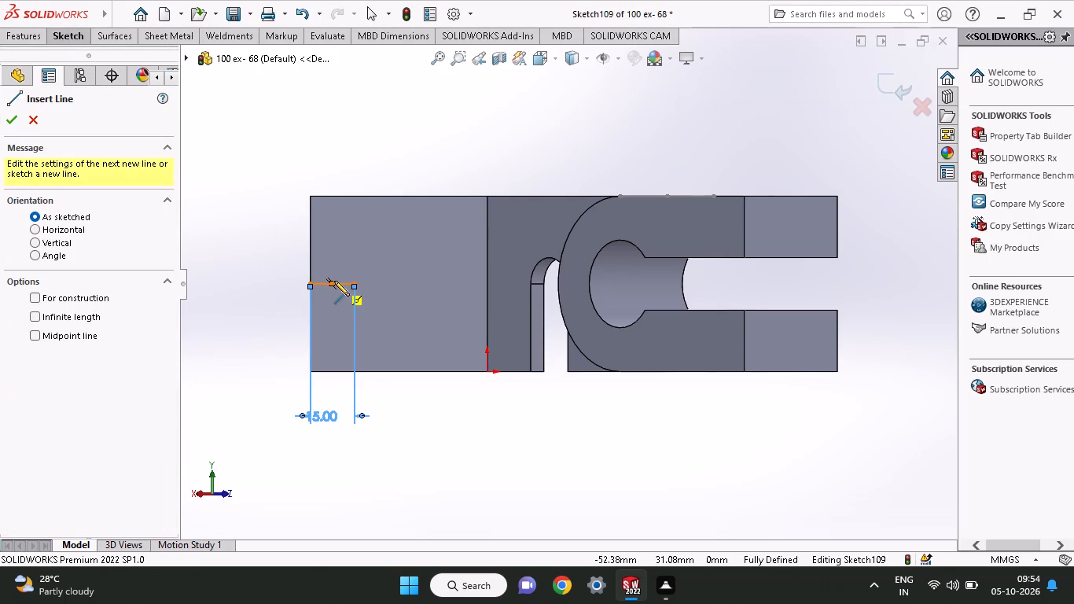
click(334, 283)
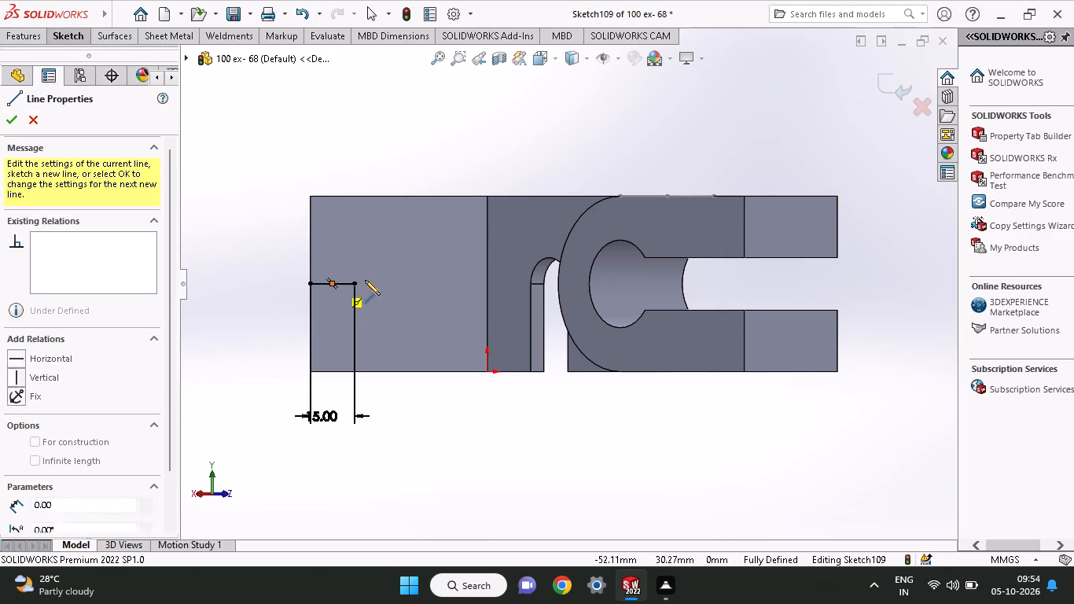
click(390, 287)
right_click(345, 159)
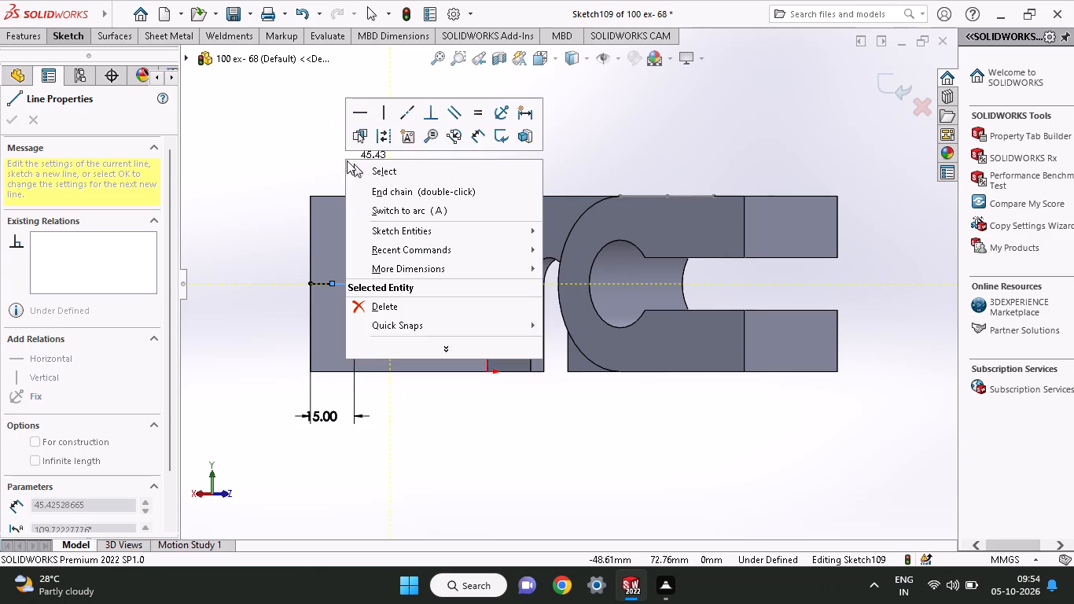
click(348, 160)
right_click(310, 149)
click(331, 164)
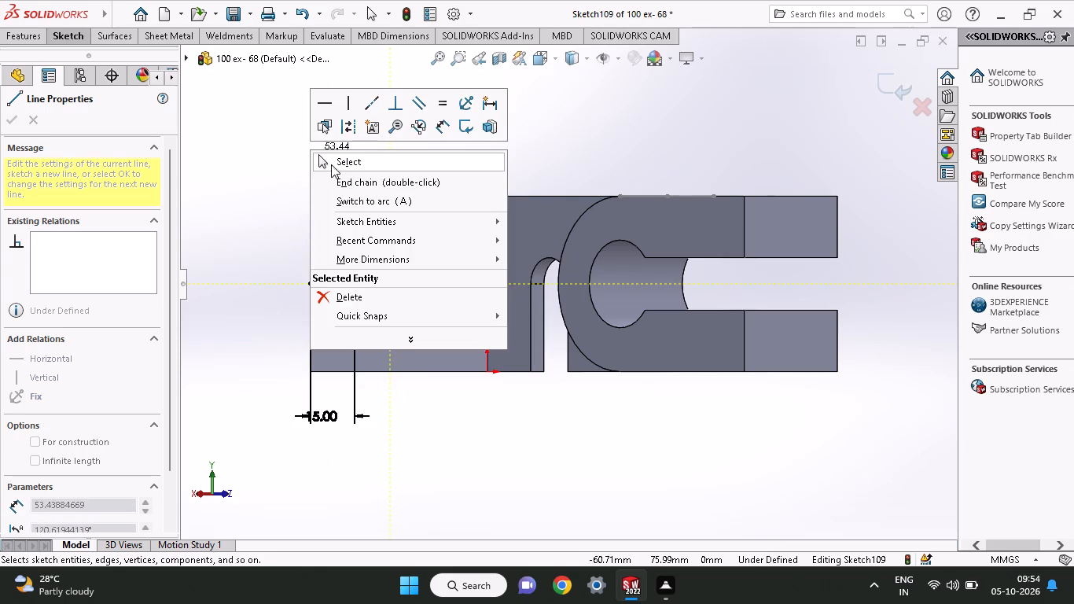
Dimension the second horizontal line's length as 15 mm between its two endpoints.
click(65, 31)
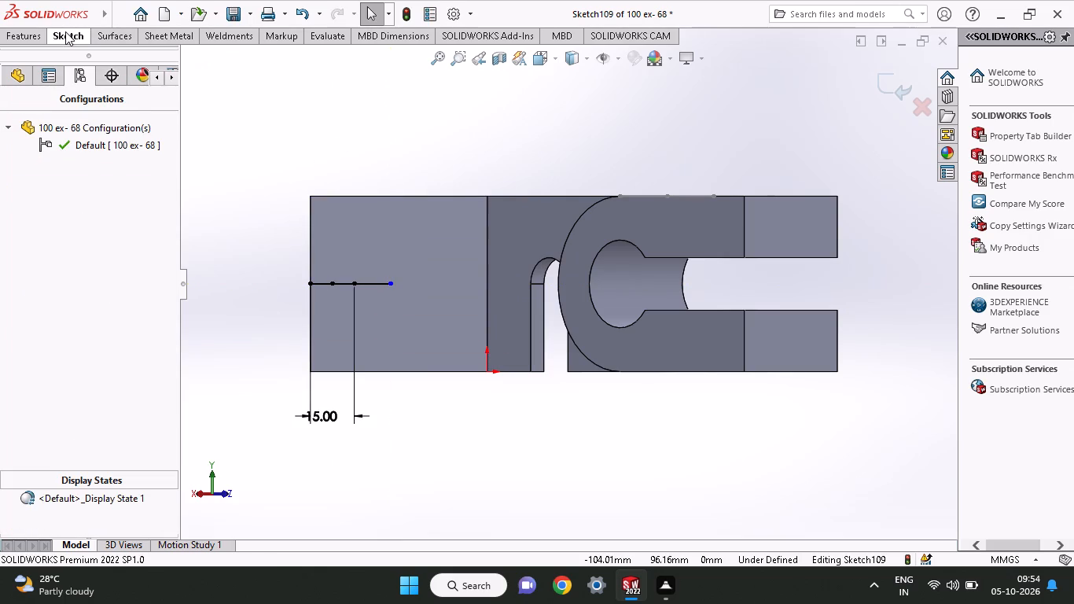
click(56, 65)
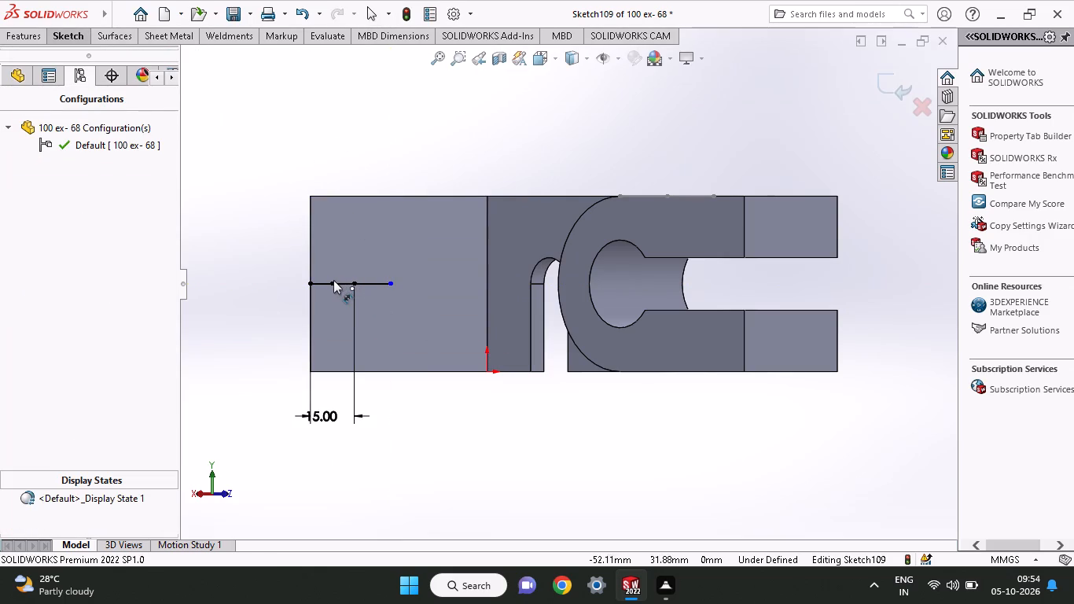
click(333, 280)
click(388, 281)
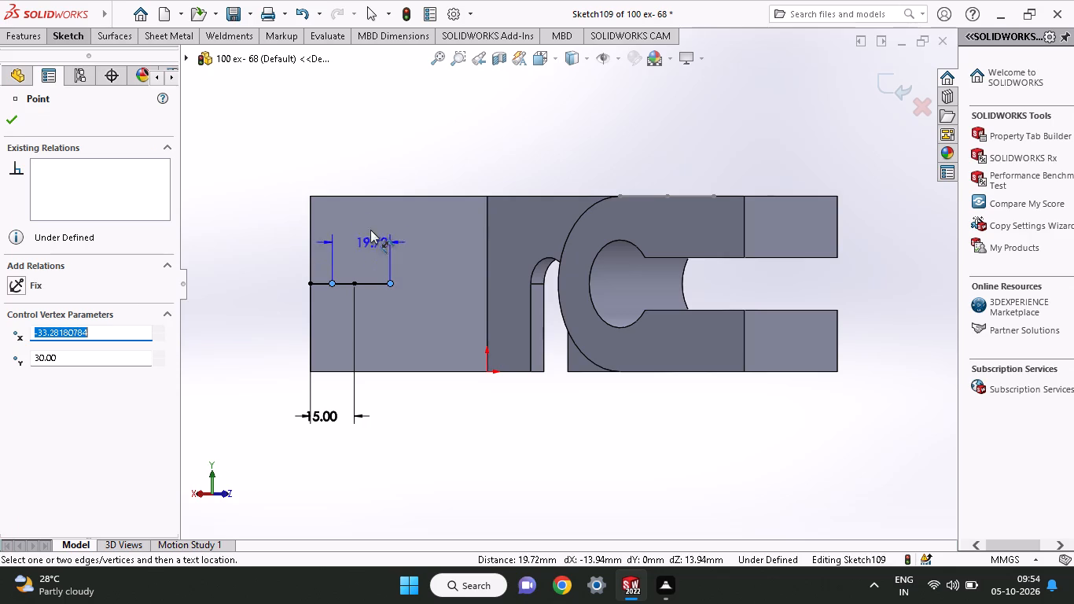
click(374, 173)
text(15)
key(Return)
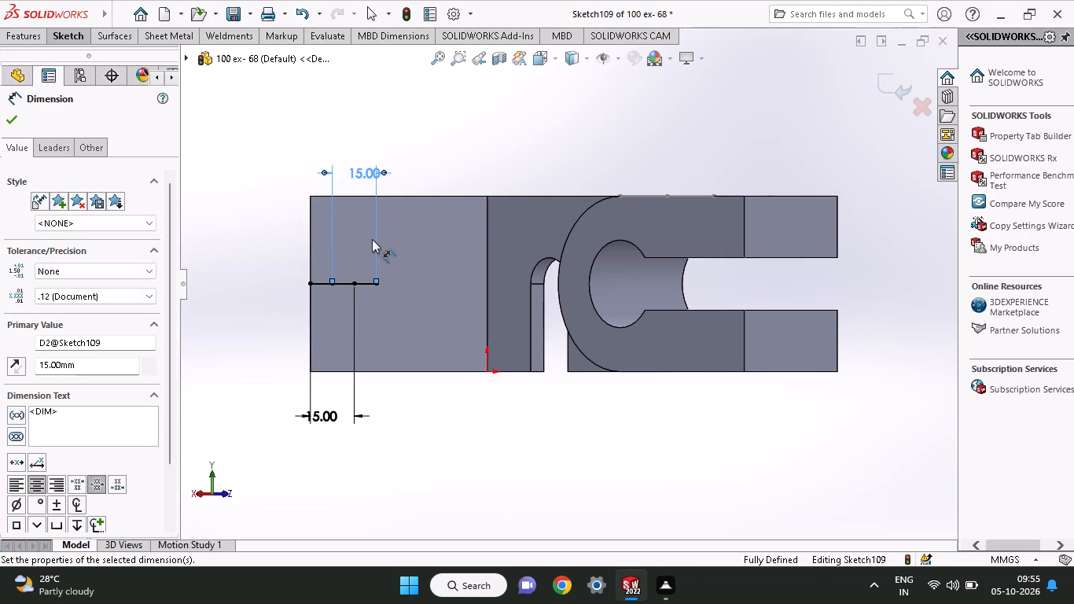
Draw a circle of 7.5 mm radius centred on the first line's inner endpoint, passing through the second line's inner endpoint.
click(64, 40)
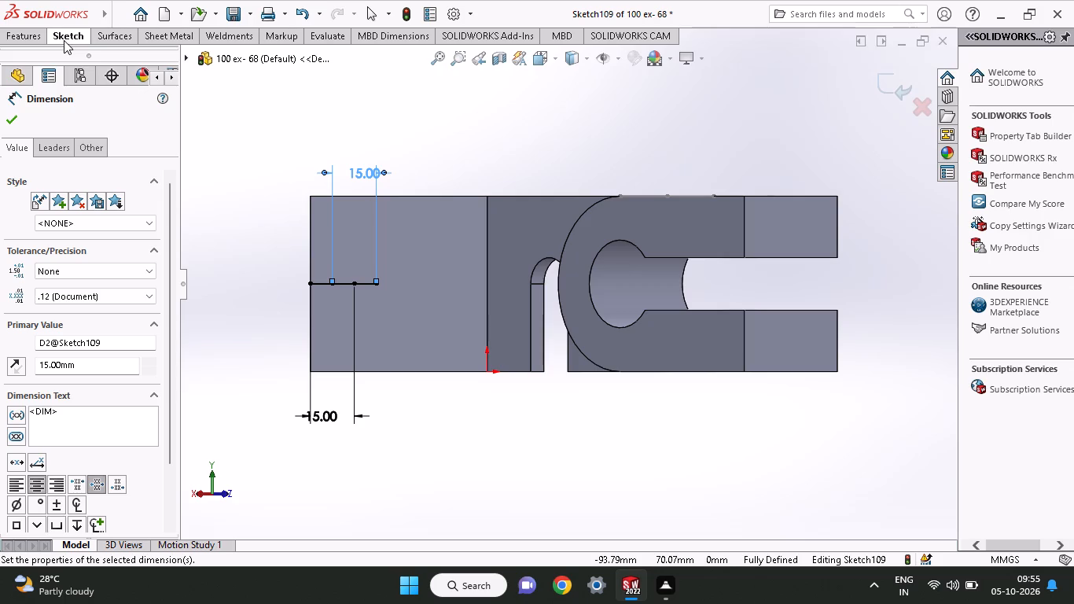
click(109, 101)
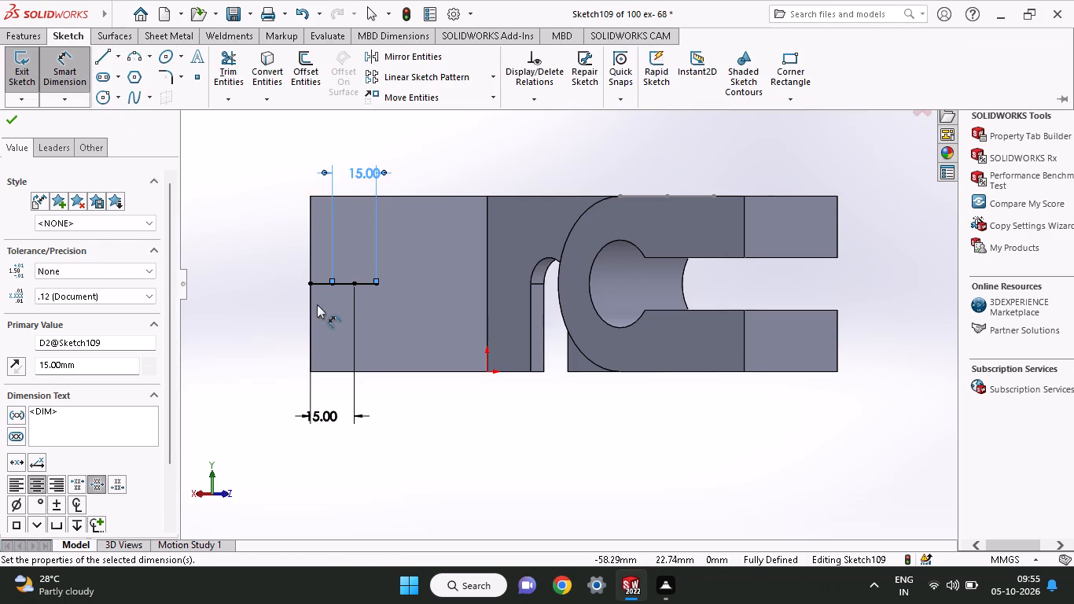
click(105, 94)
click(354, 282)
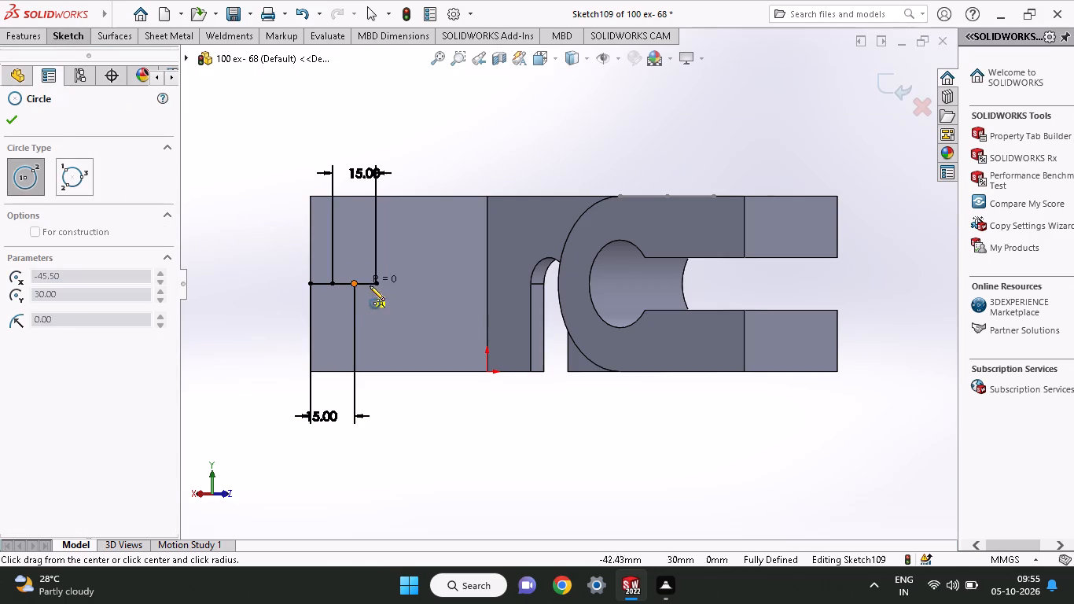
click(373, 286)
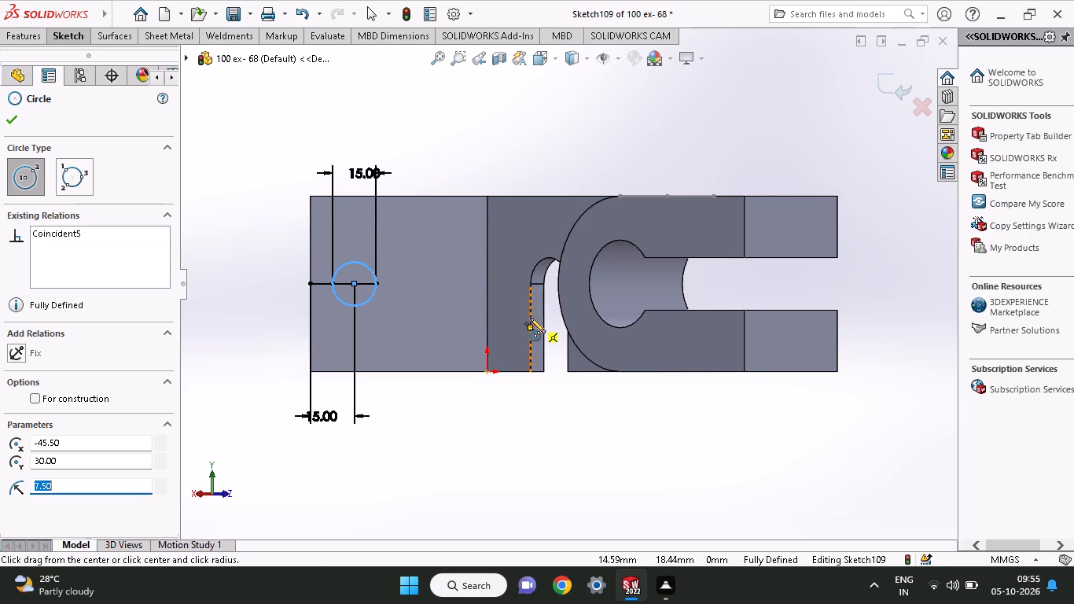
click(16, 125)
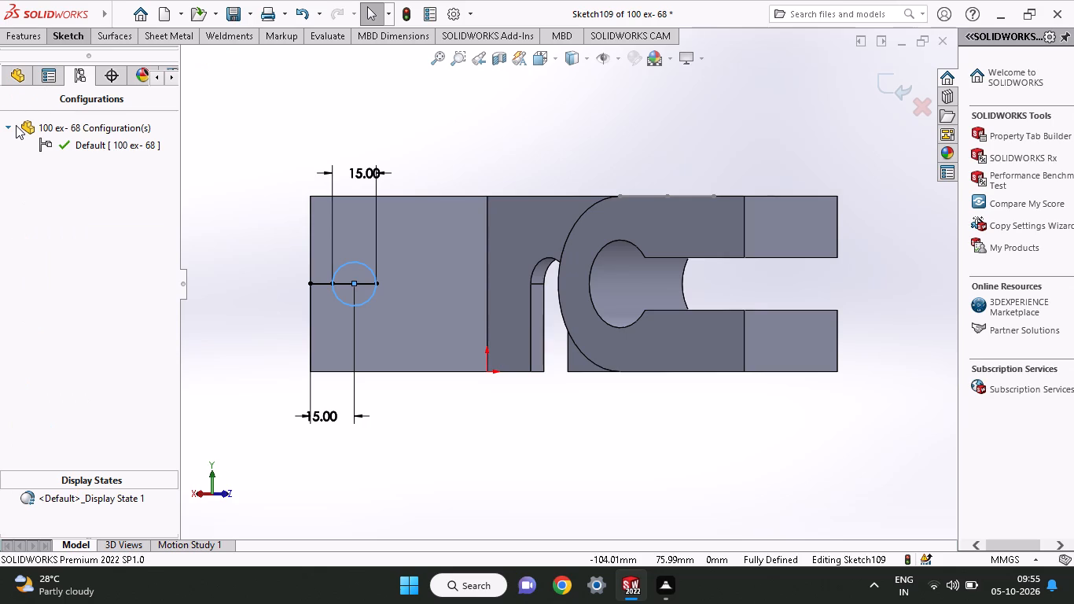
Cut-extrude both half regions of the 15 mm circle through the flange, Blind at 123 mm depth.
click(24, 33)
click(227, 68)
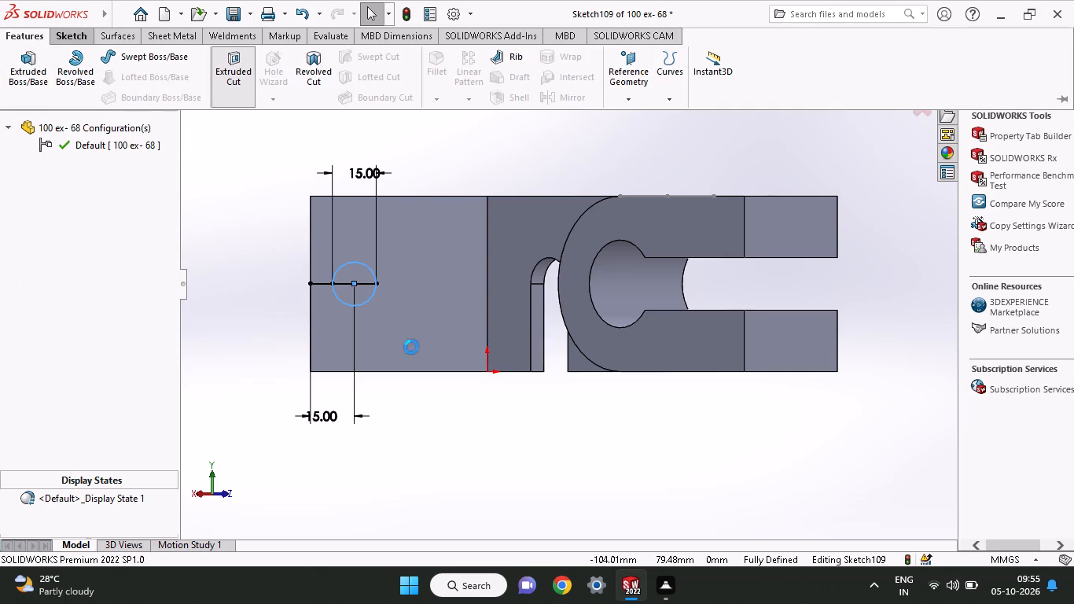
click(366, 296)
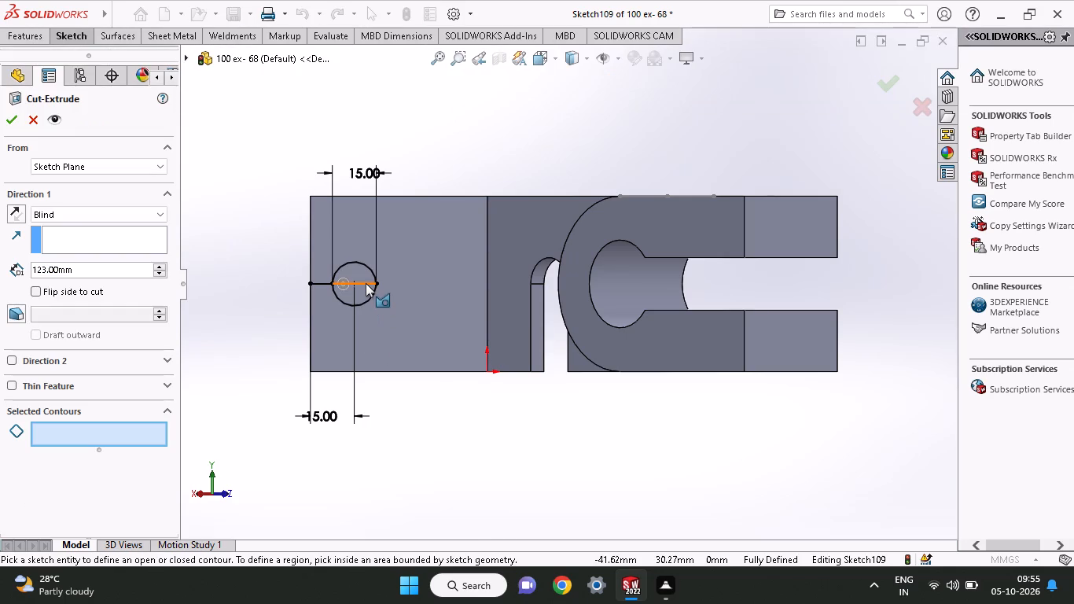
middle_click(362, 290)
click(362, 290)
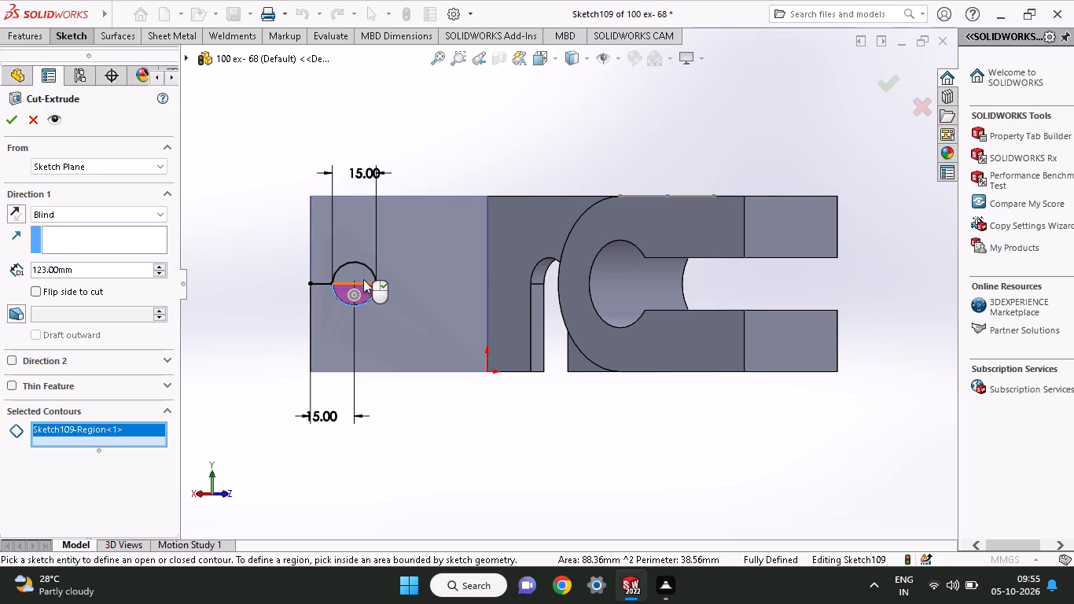
click(363, 278)
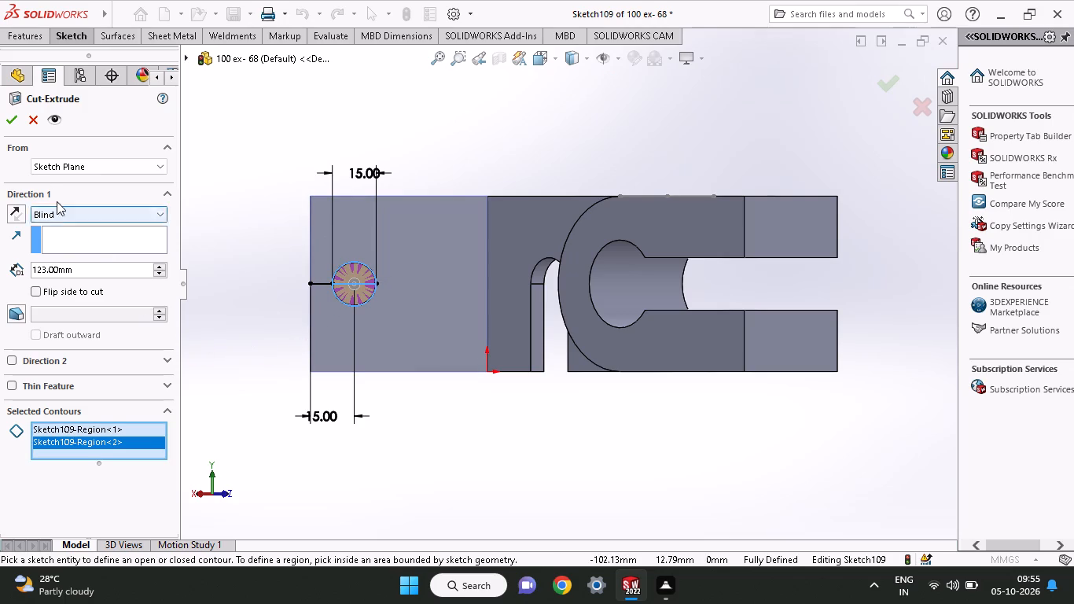
click(14, 129)
click(11, 119)
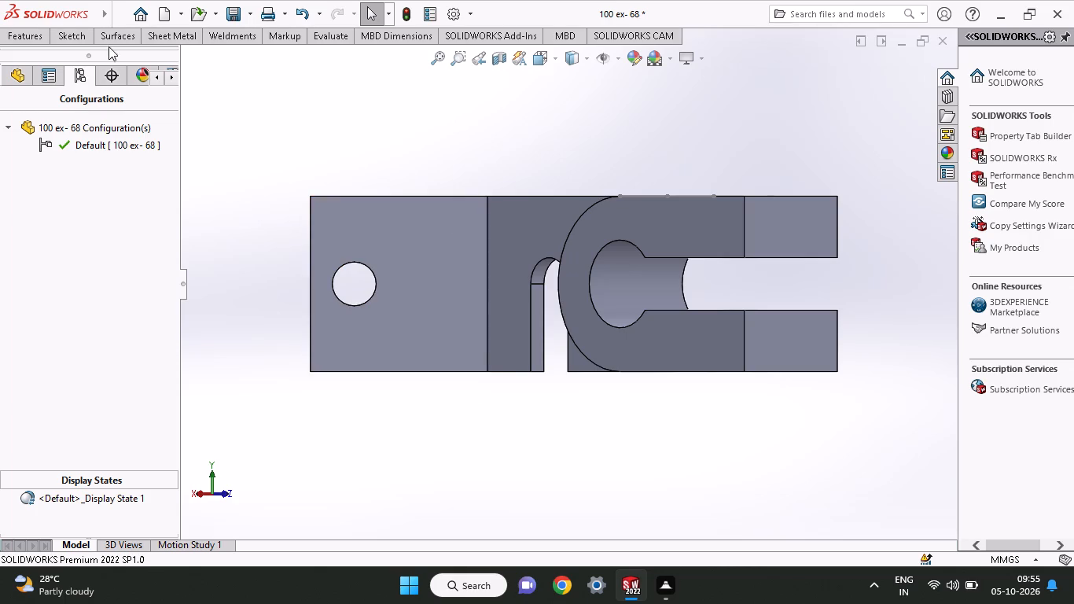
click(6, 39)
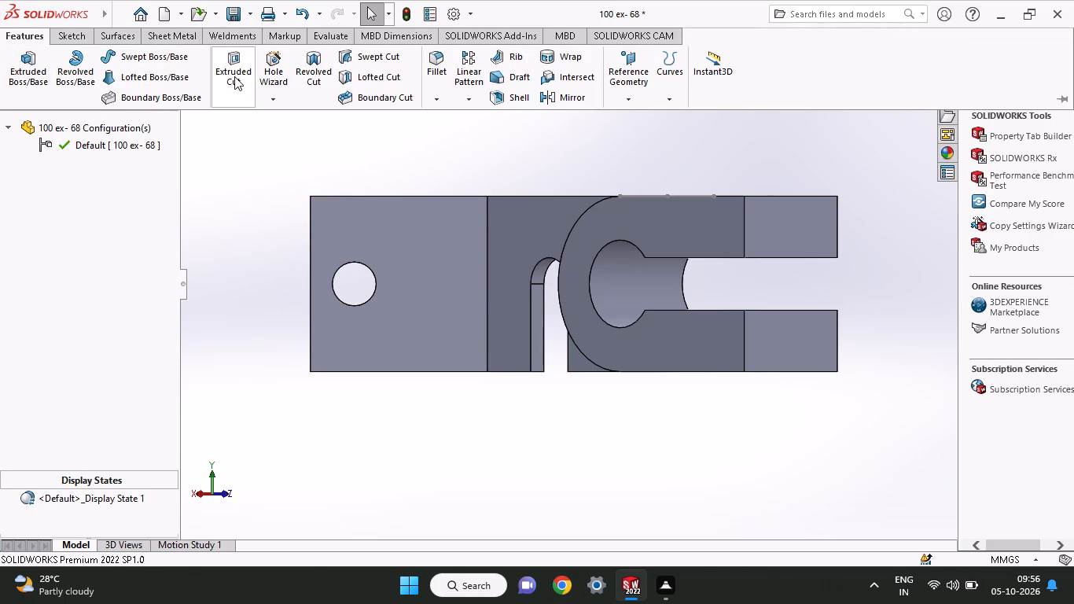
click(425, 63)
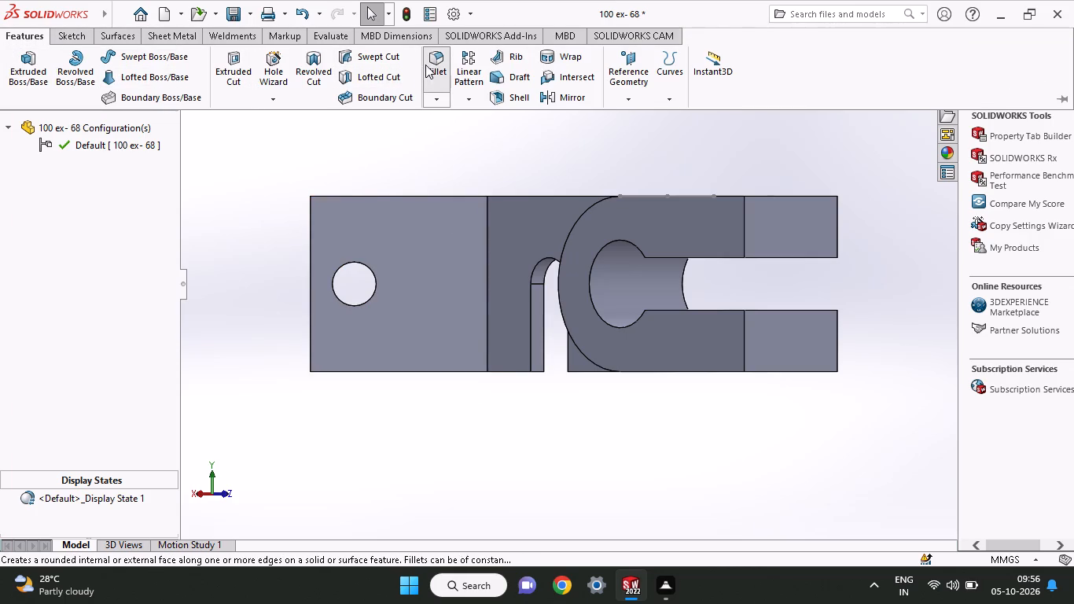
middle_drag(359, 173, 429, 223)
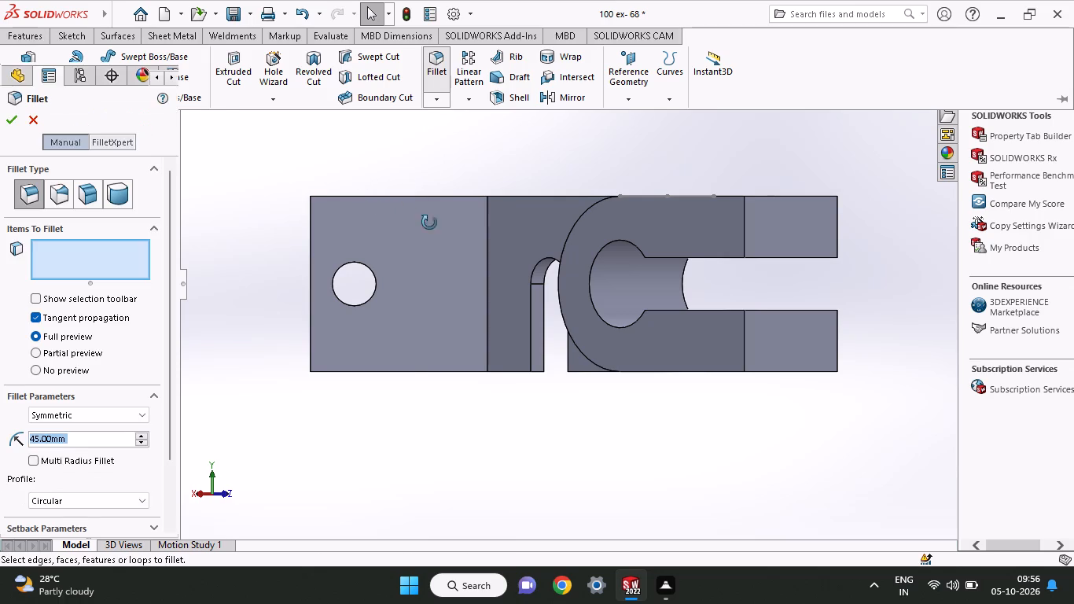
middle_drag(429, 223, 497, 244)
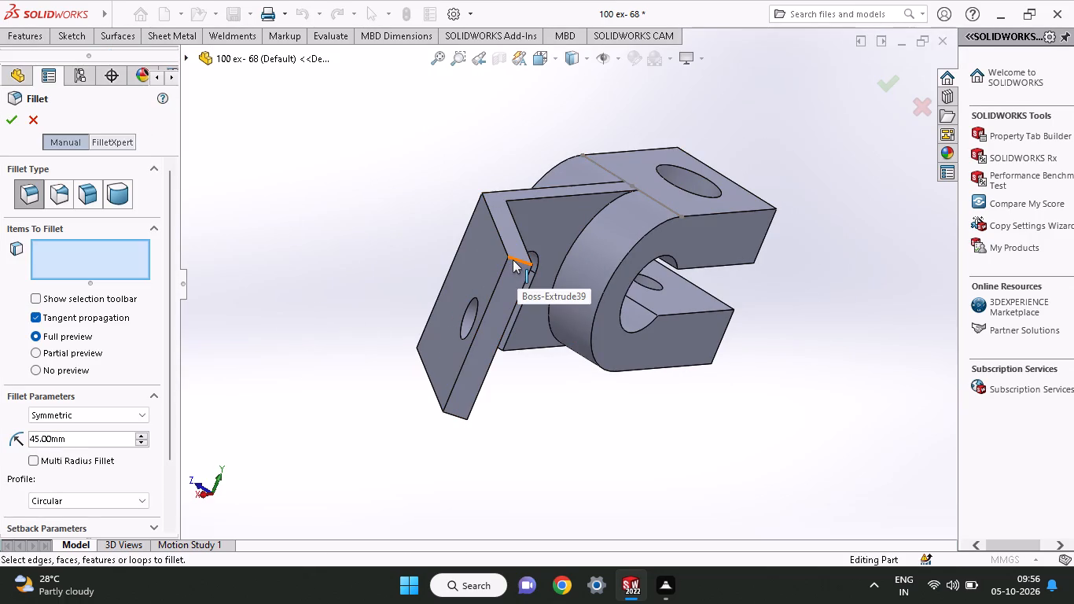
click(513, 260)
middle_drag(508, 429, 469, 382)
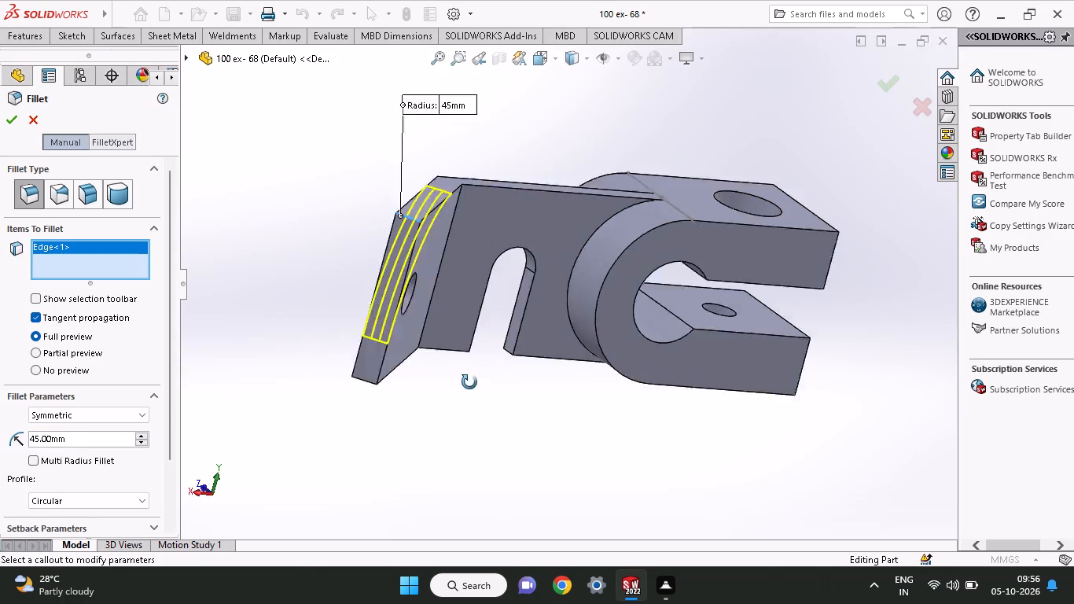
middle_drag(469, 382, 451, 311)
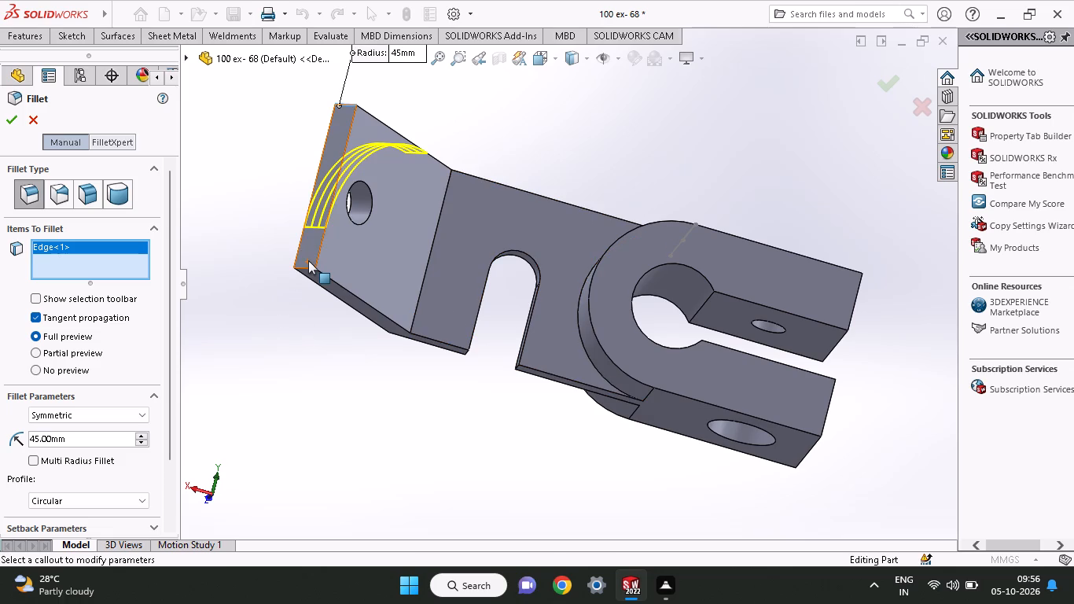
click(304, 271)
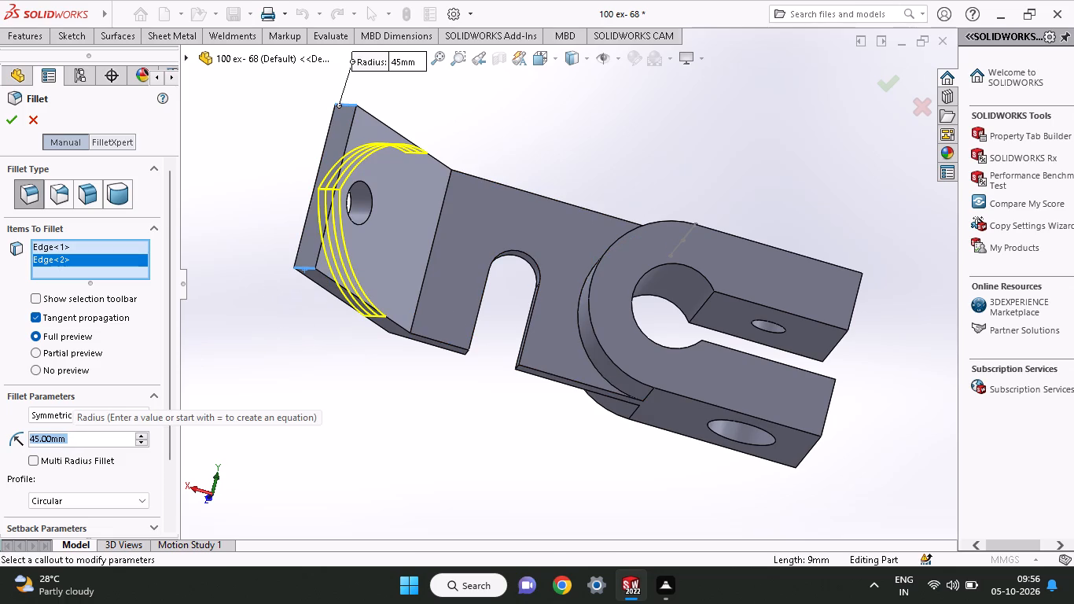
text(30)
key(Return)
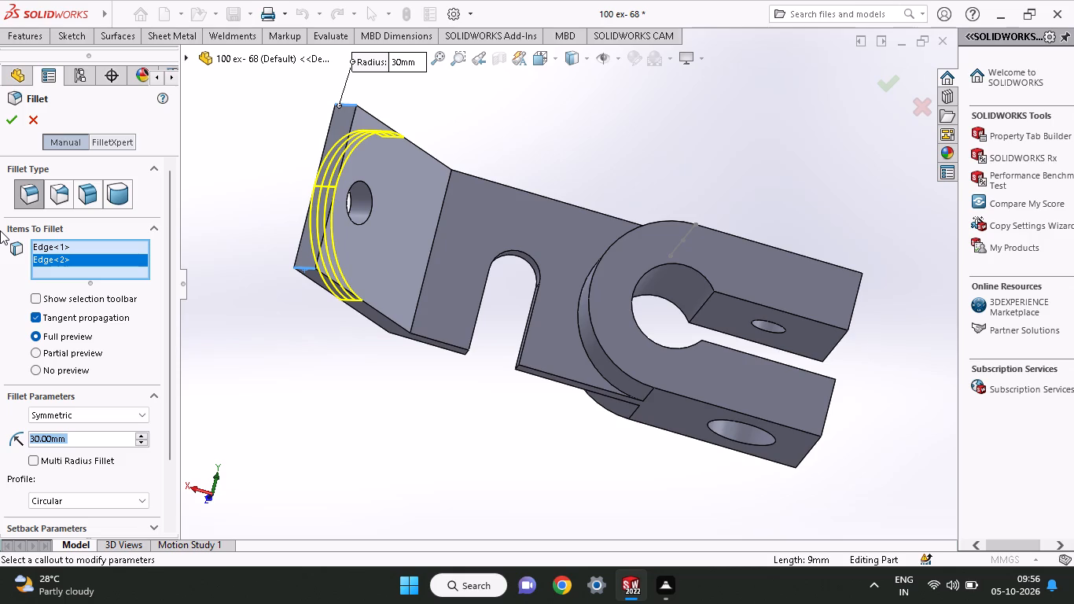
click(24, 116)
Start a sketch on the flange's boss-side face and draw a 15 mm radius circle concentric with the hole, reaching the flange's end edge.
click(398, 229)
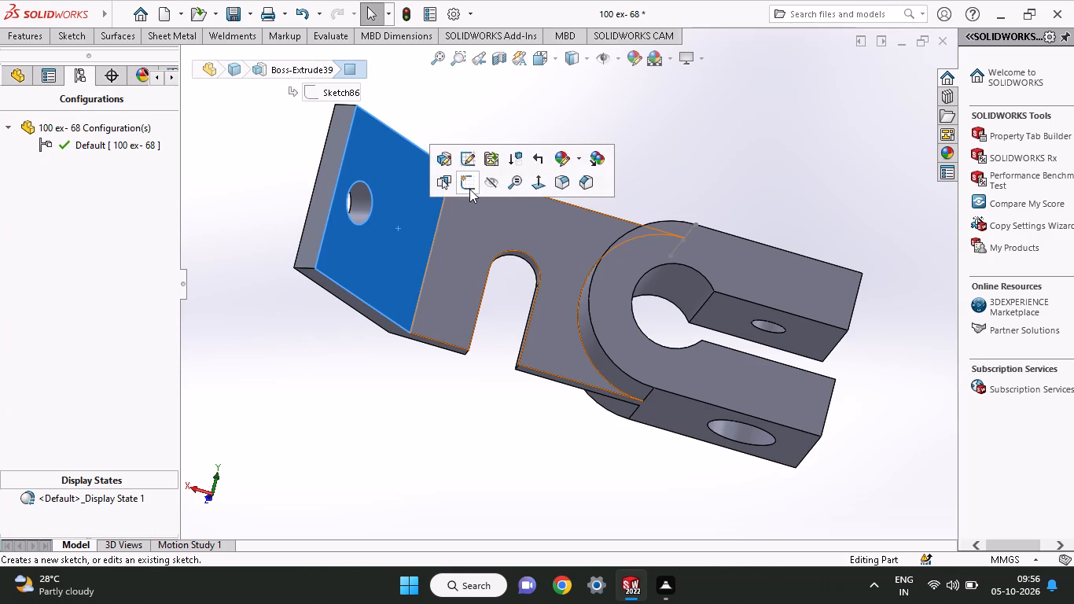
click(469, 186)
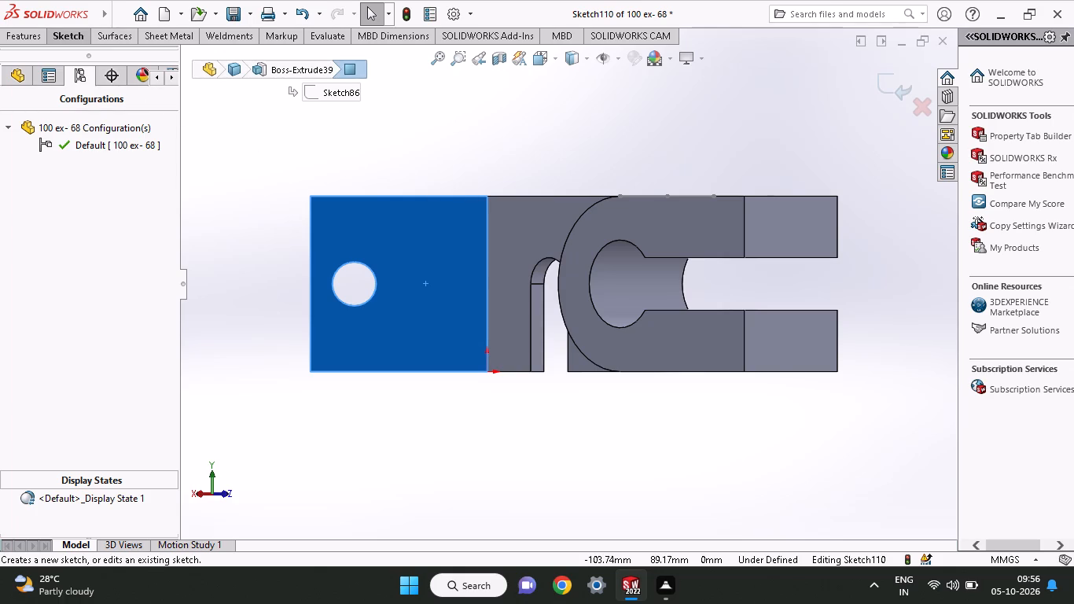
click(57, 34)
click(96, 90)
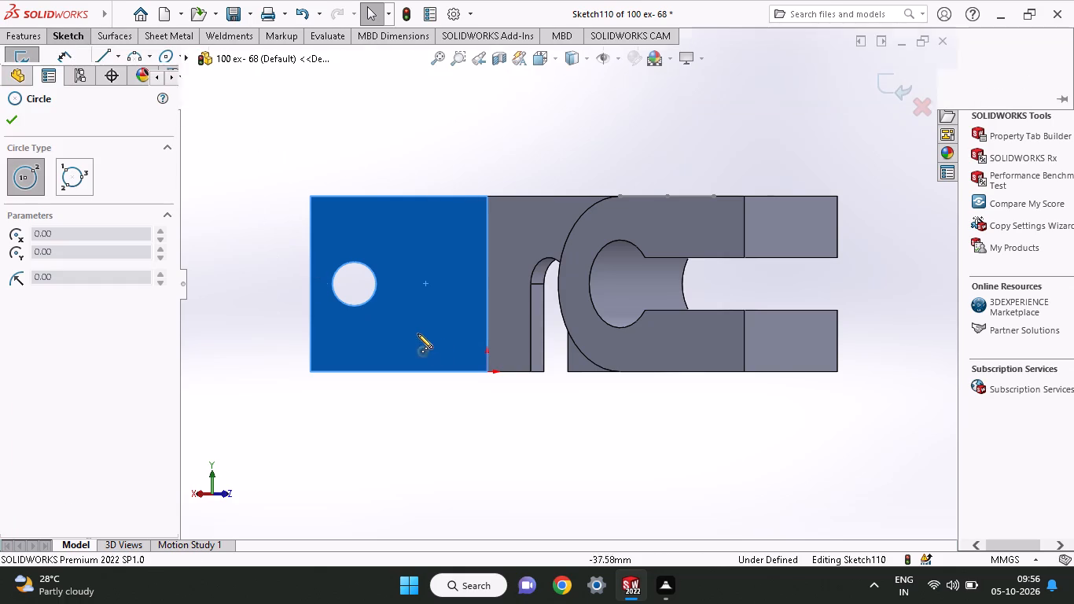
click(352, 284)
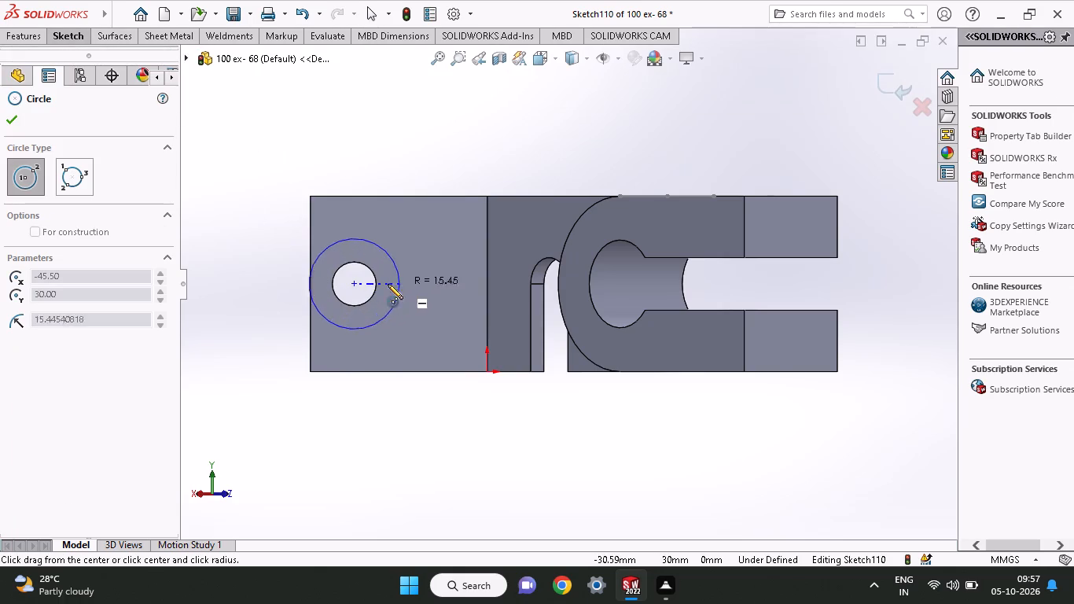
click(311, 287)
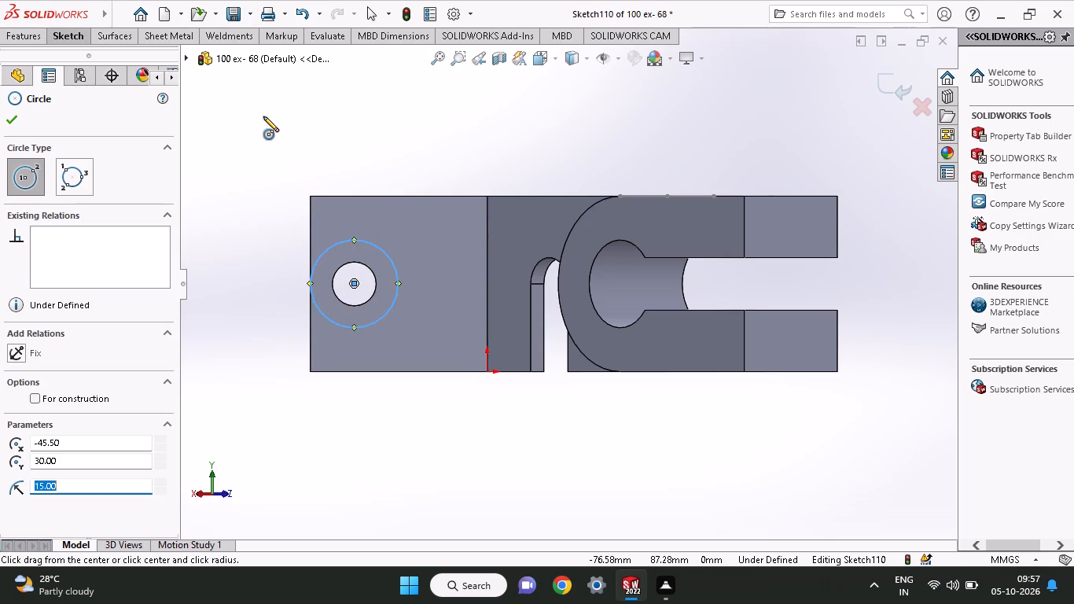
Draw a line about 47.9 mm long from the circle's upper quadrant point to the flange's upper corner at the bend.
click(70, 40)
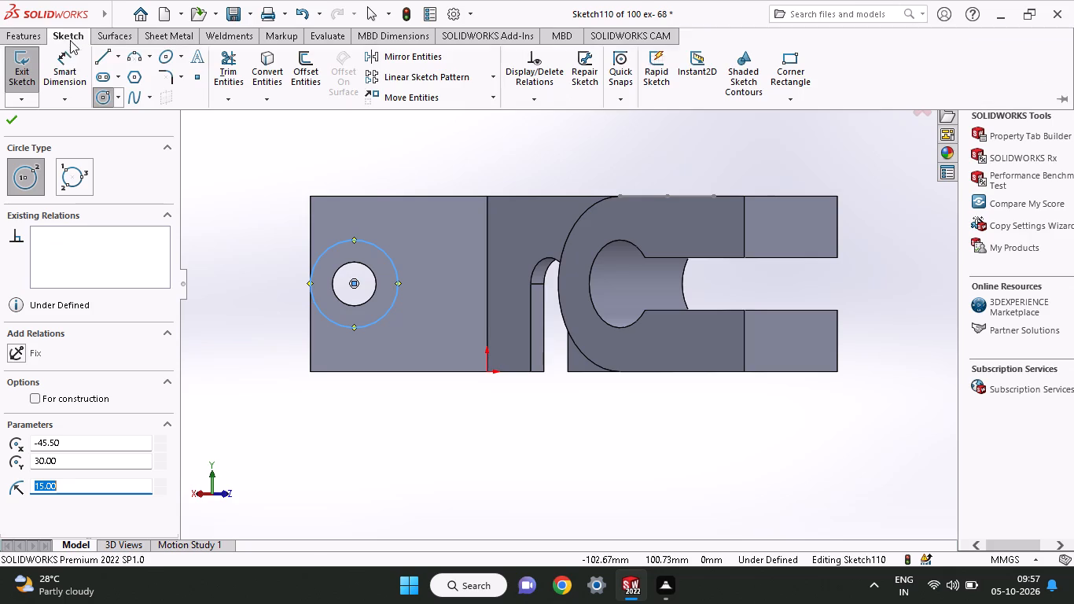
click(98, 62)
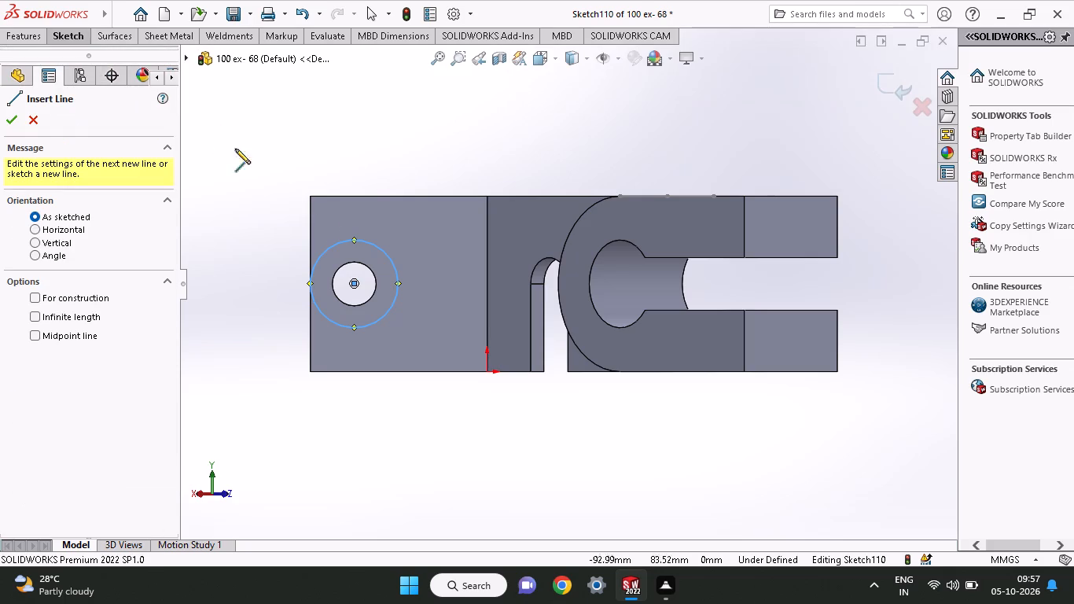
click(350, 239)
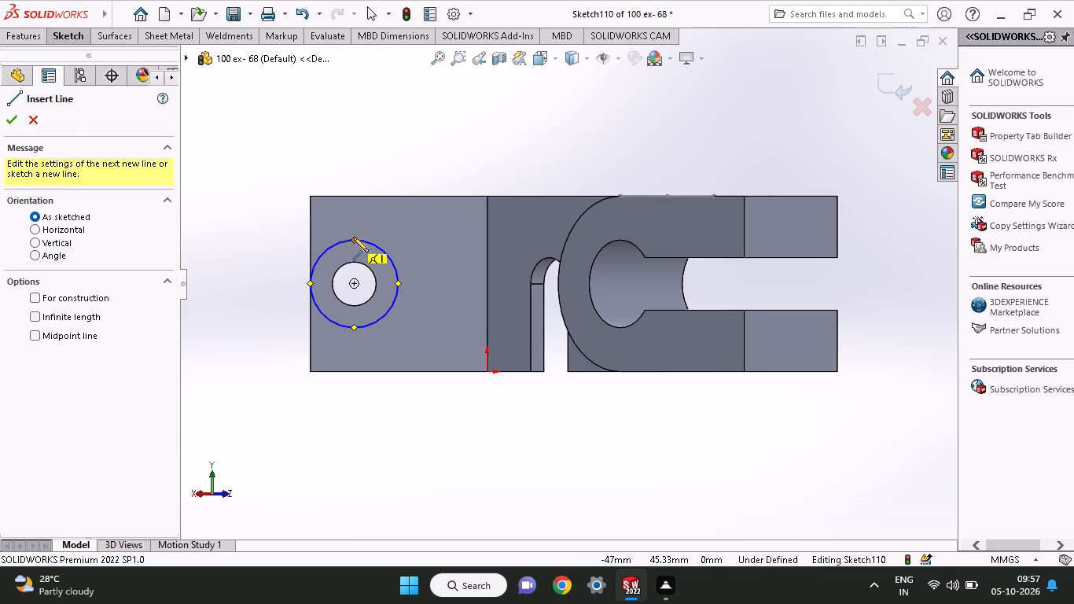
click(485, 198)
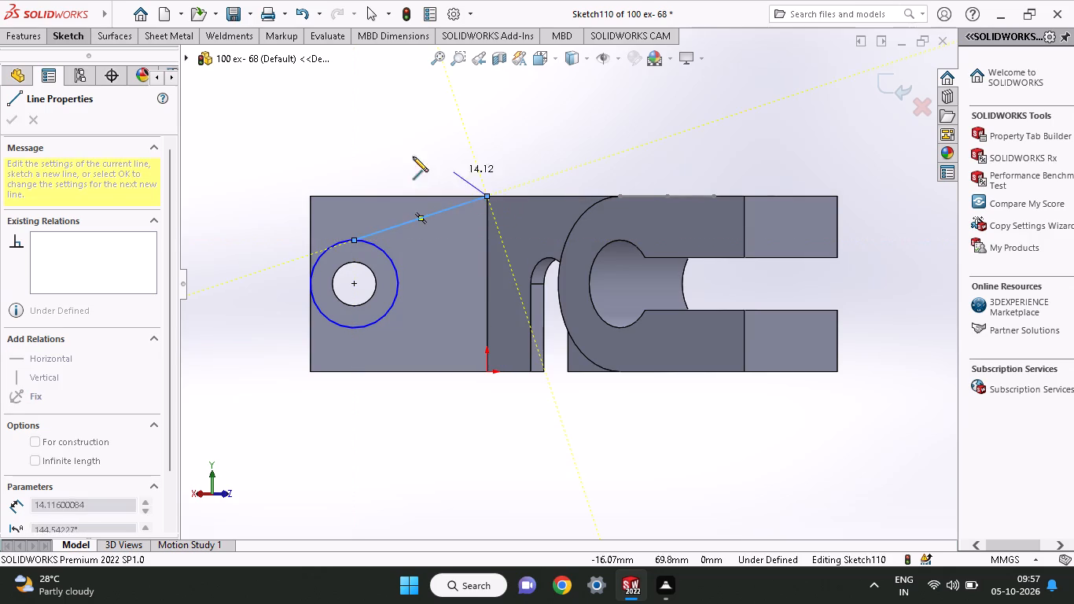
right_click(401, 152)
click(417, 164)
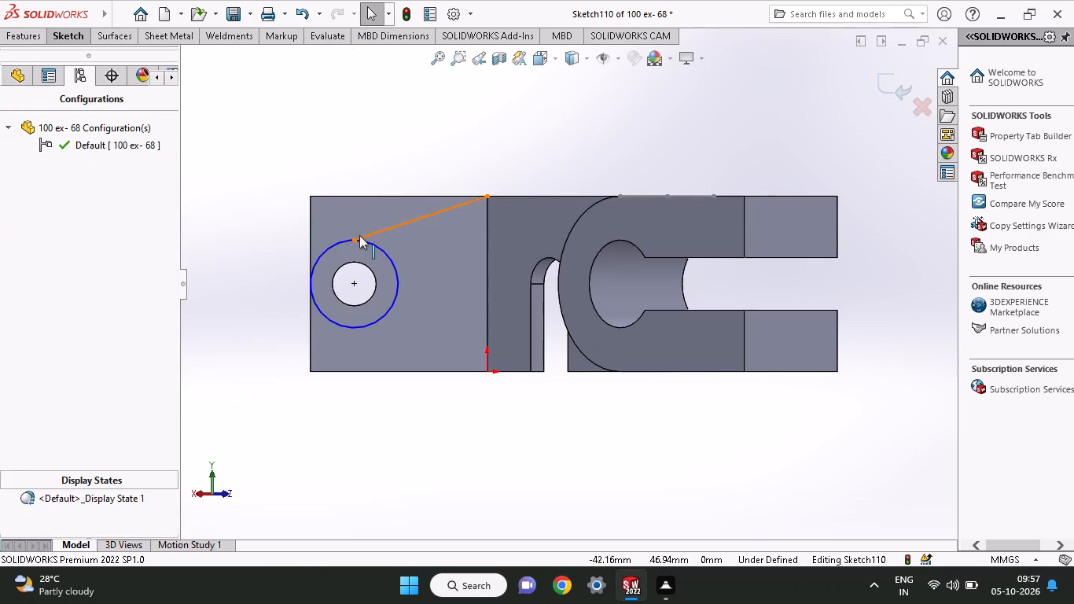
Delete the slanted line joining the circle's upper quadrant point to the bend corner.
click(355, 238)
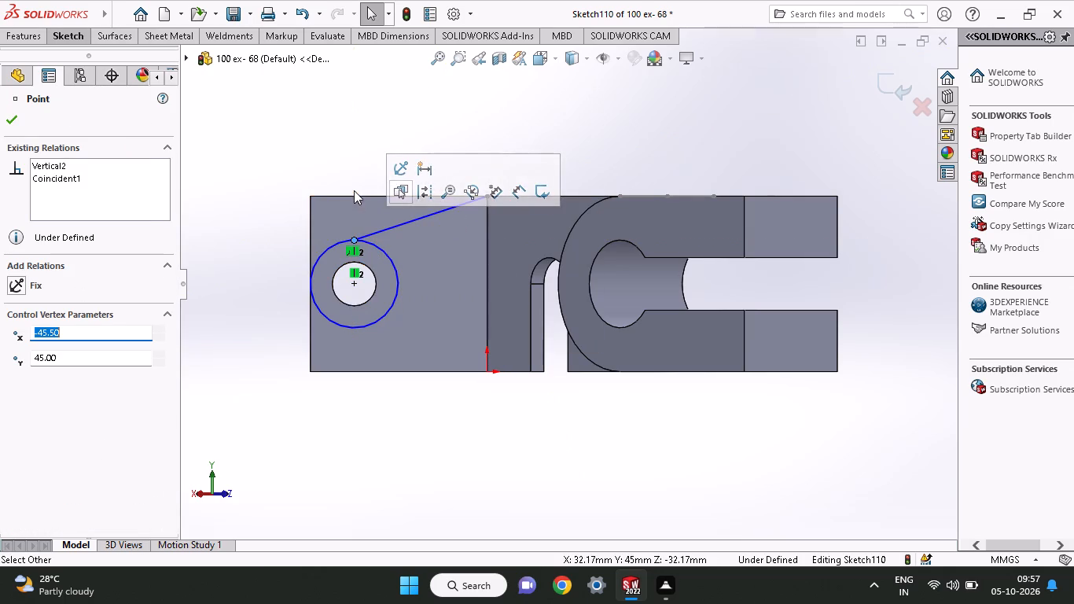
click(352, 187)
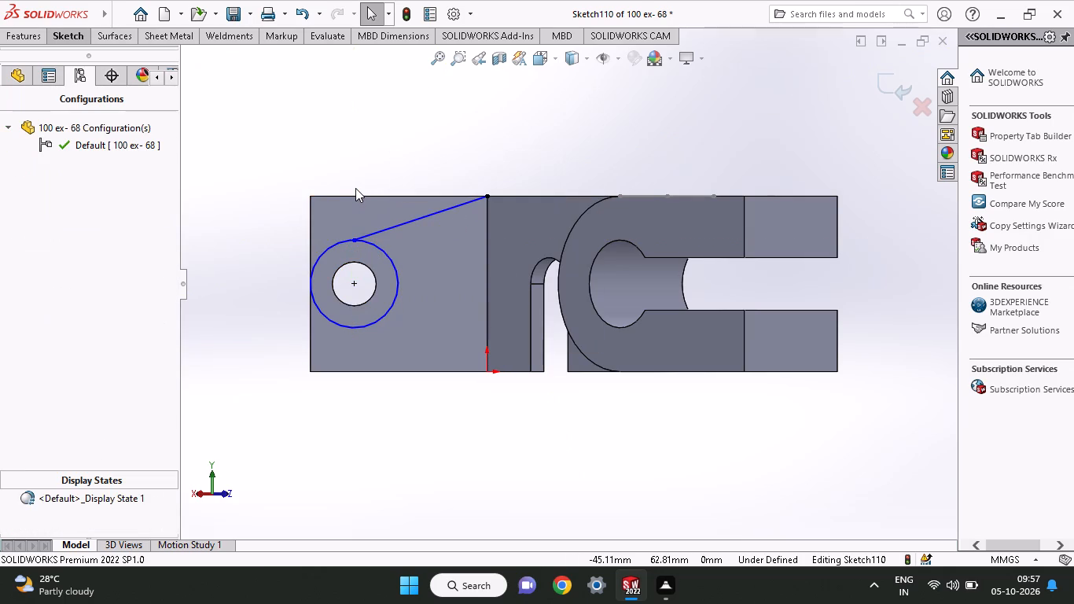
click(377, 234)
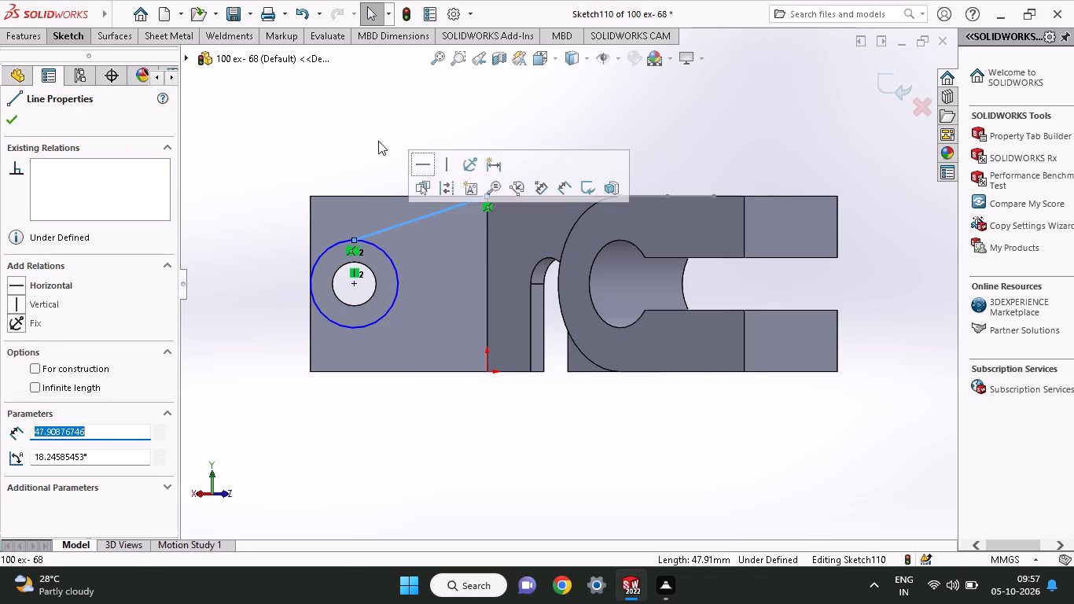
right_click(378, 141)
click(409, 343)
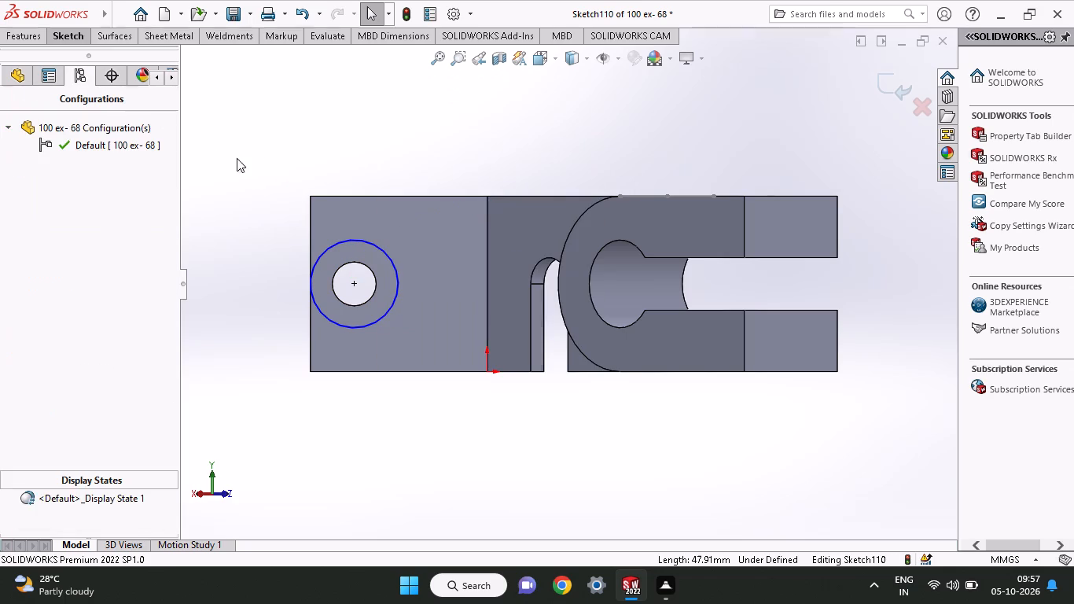
Draw a slanted line about 55.2 mm long from a free point just above the circle to the flange's upper corner at the bend.
click(65, 35)
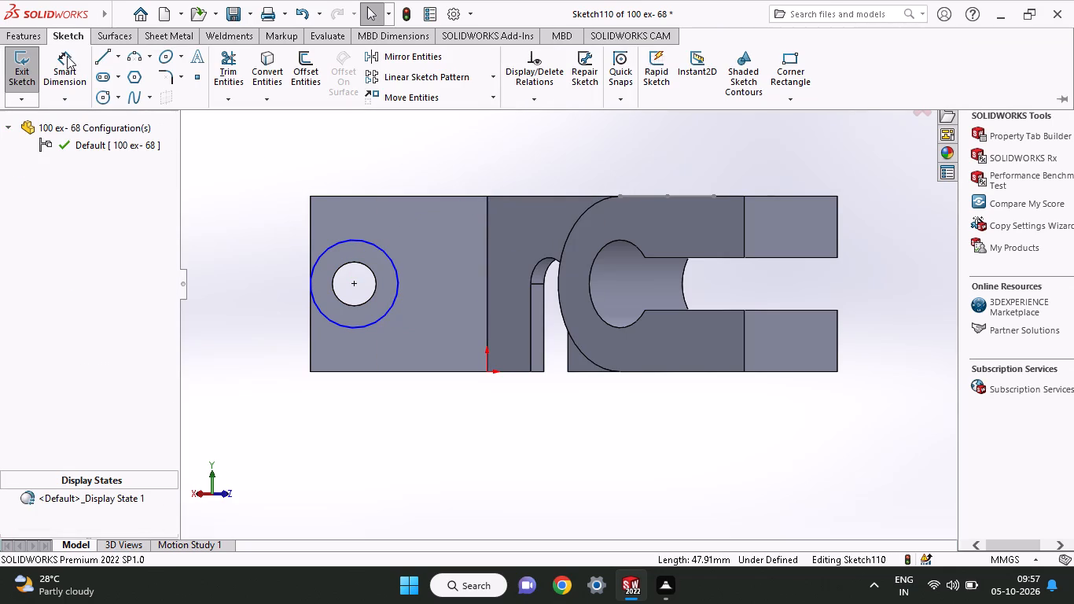
click(96, 58)
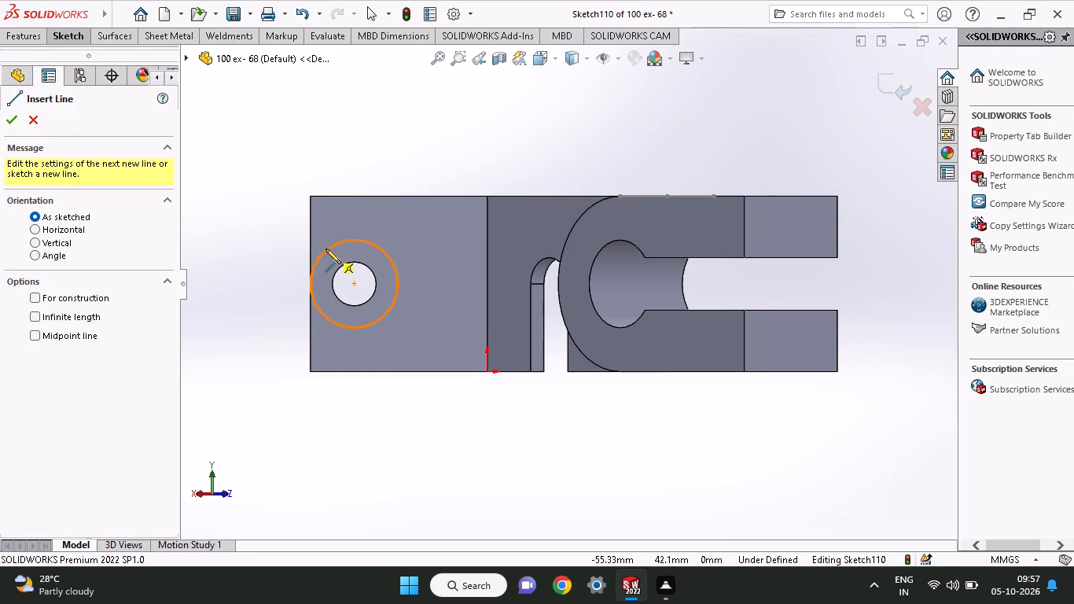
click(329, 226)
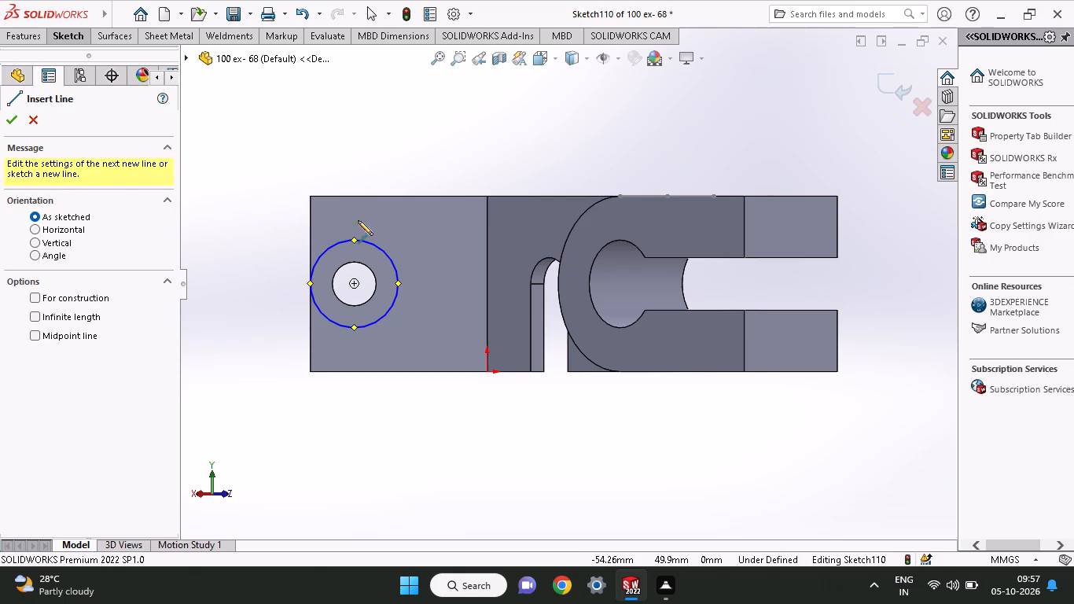
click(485, 196)
right_click(430, 160)
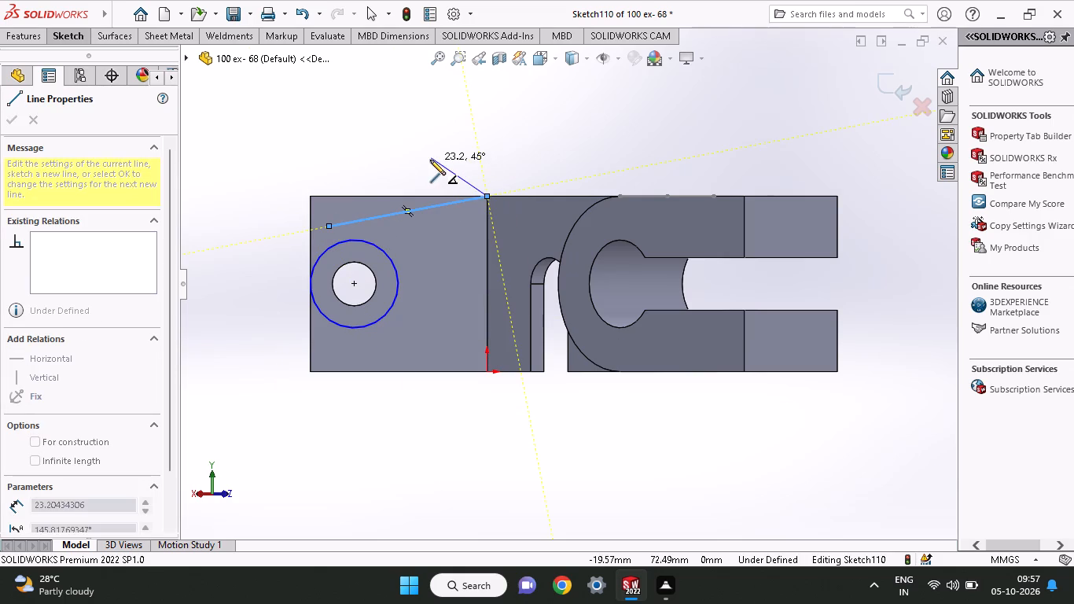
click(437, 170)
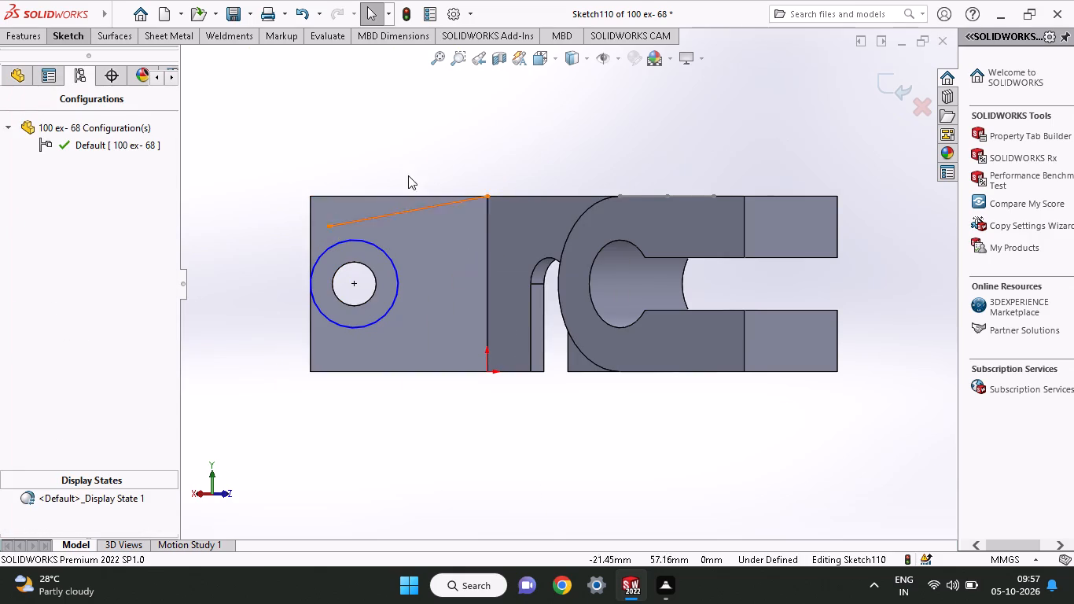
Make the slanted line from the flange's upper bend corner tangent to the circle around the hole.
shift+click(408, 211)
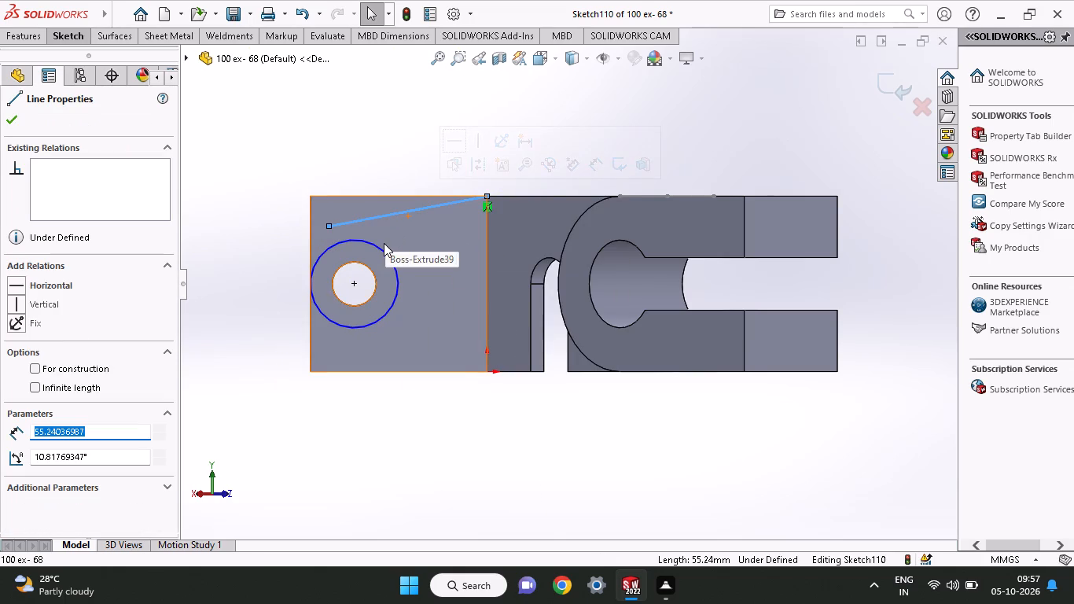
click(367, 246)
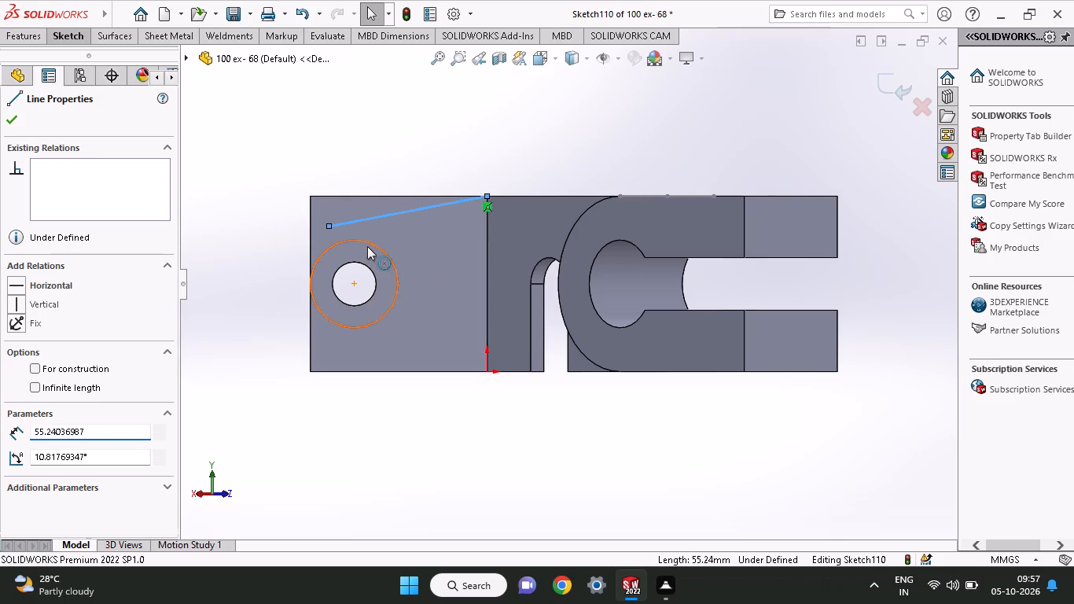
shift+click(365, 216)
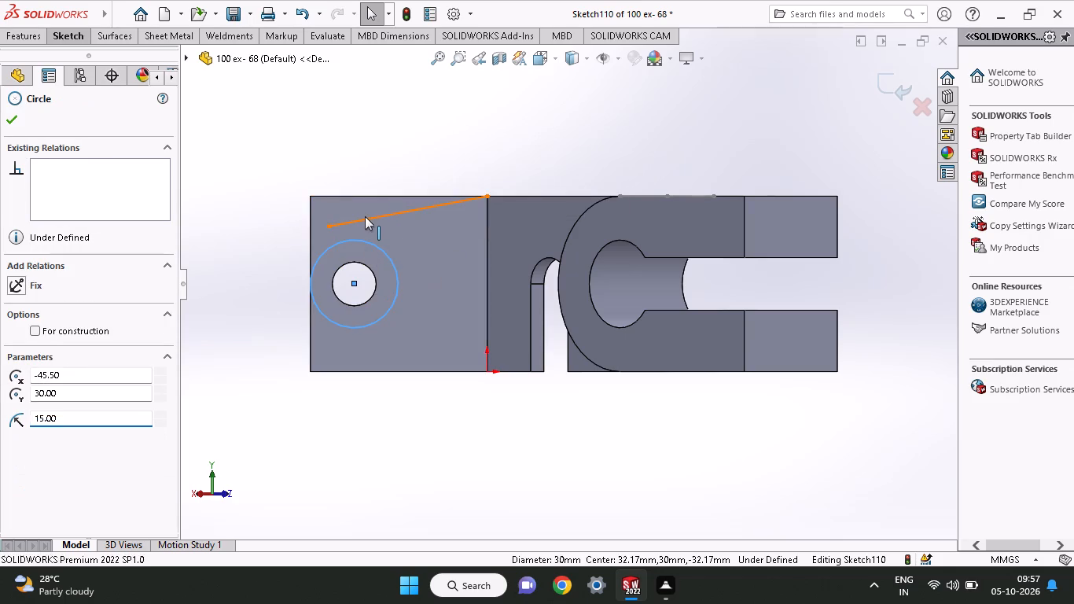
click(50, 372)
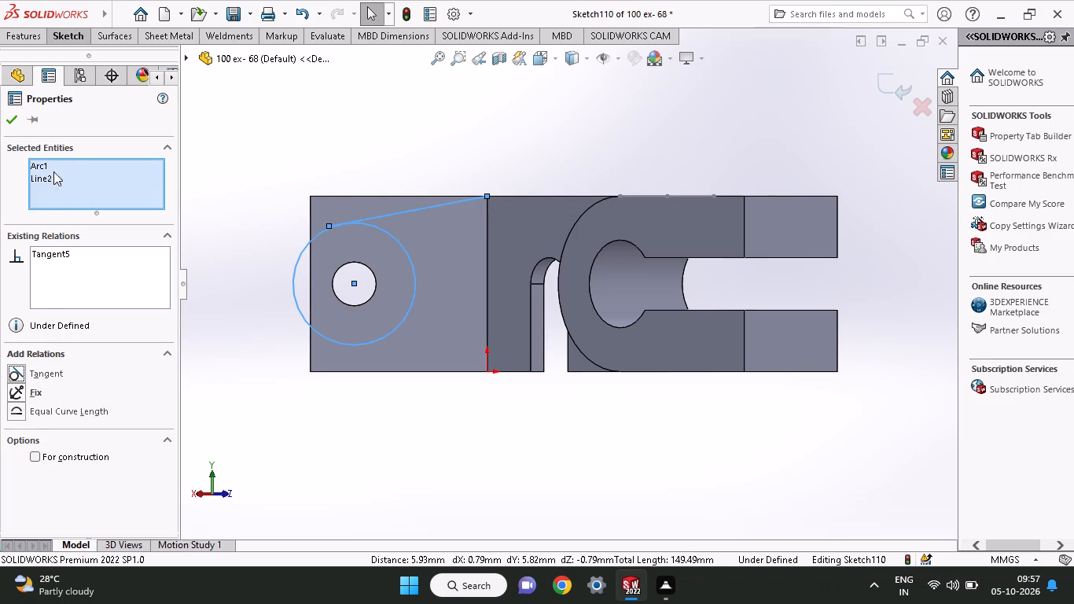
click(15, 127)
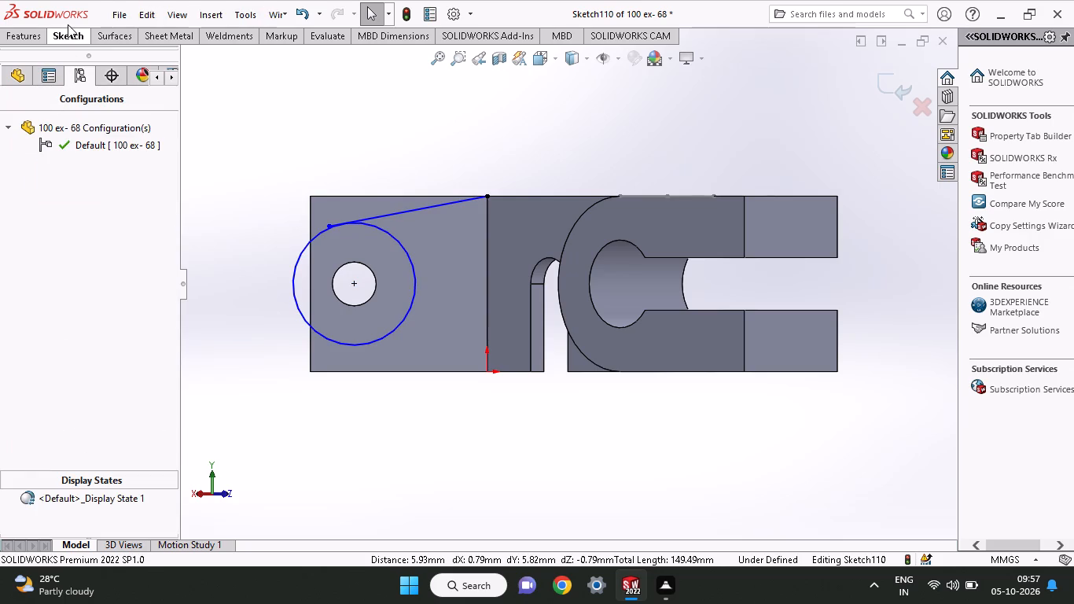
Dimension the circle around the flange hole with a diameter of 30 mm.
click(68, 34)
click(68, 52)
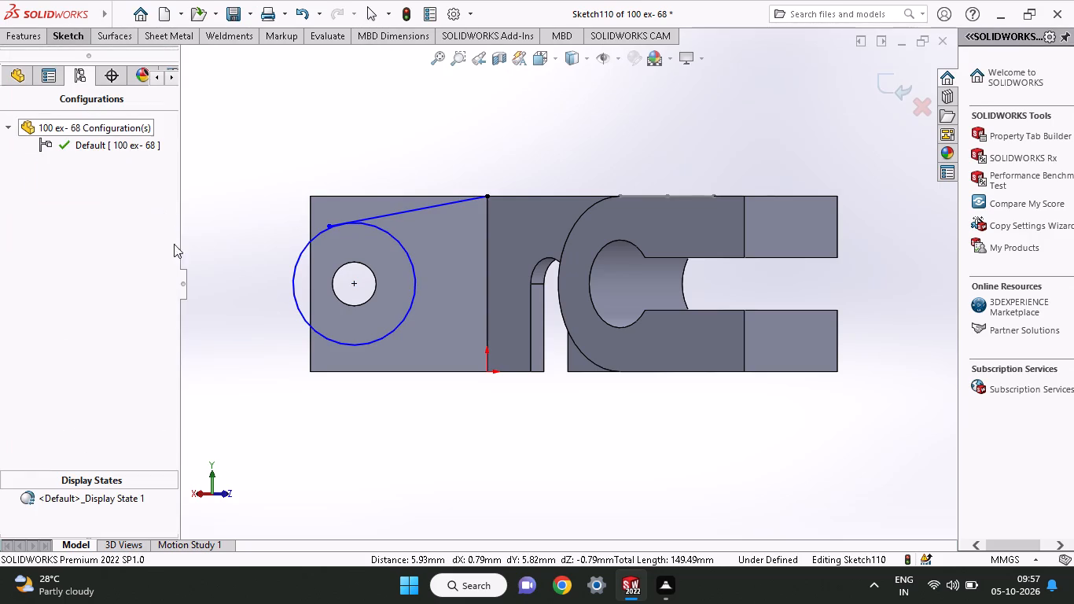
click(291, 300)
click(221, 290)
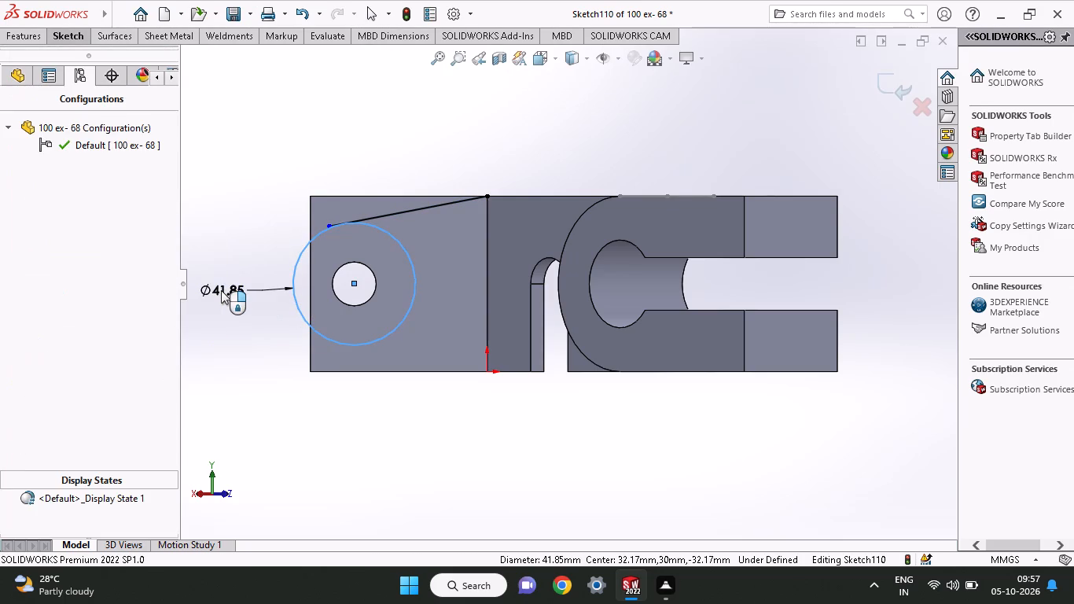
text(30)
key(Return)
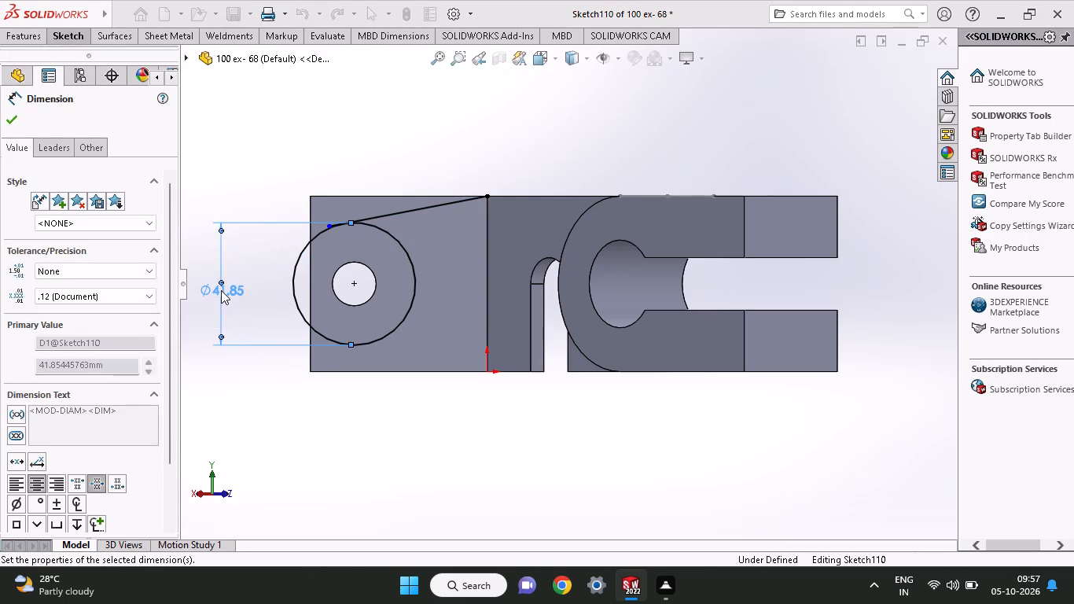
click(15, 126)
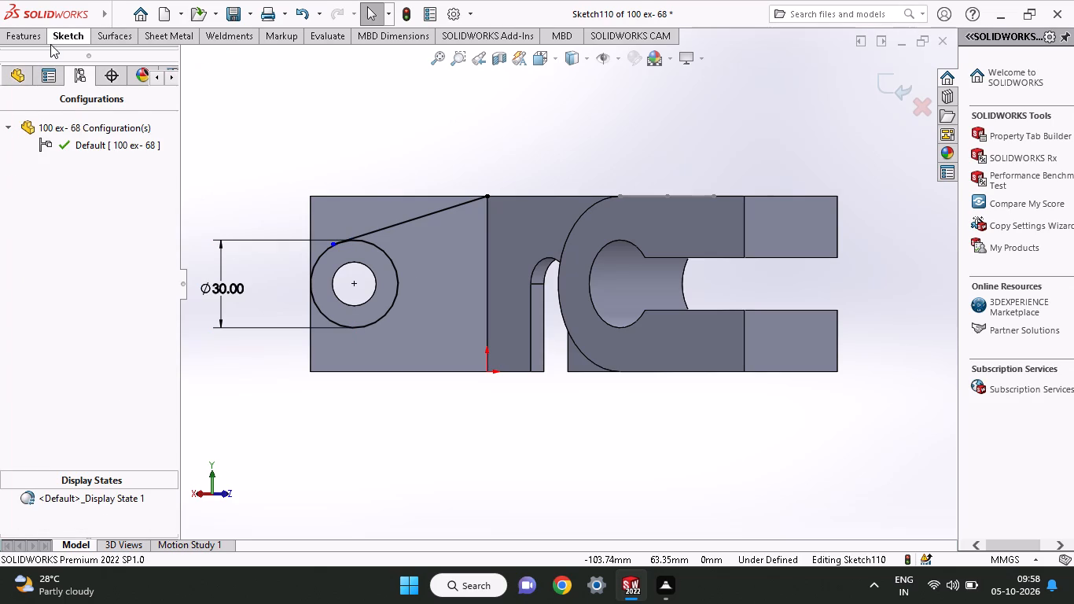
Draw a slanted line from the flange's lower corner at the bend to a free point just below the circle.
click(50, 44)
click(96, 50)
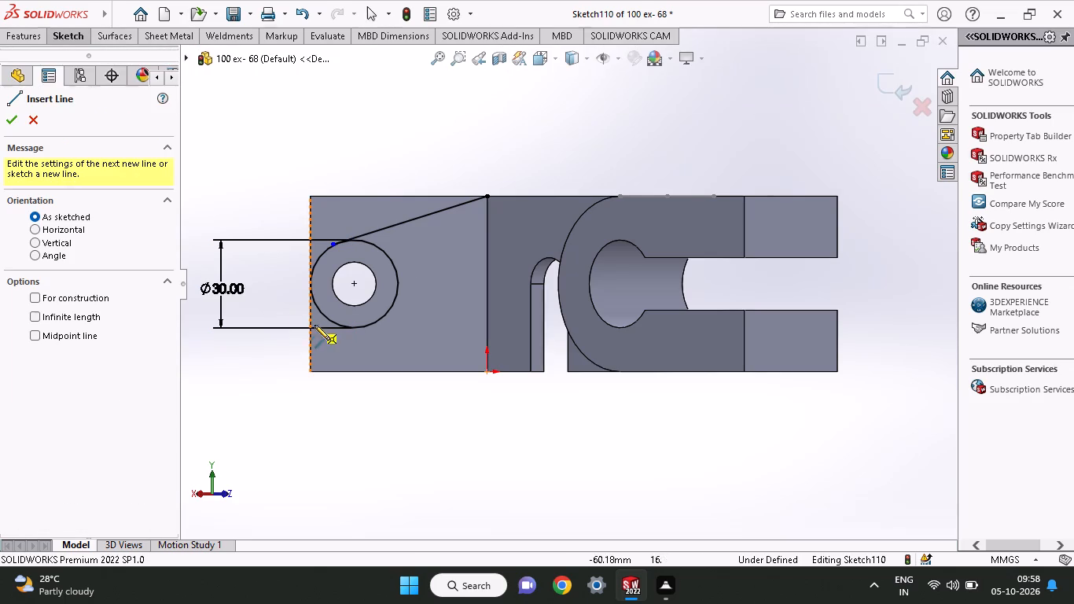
click(483, 370)
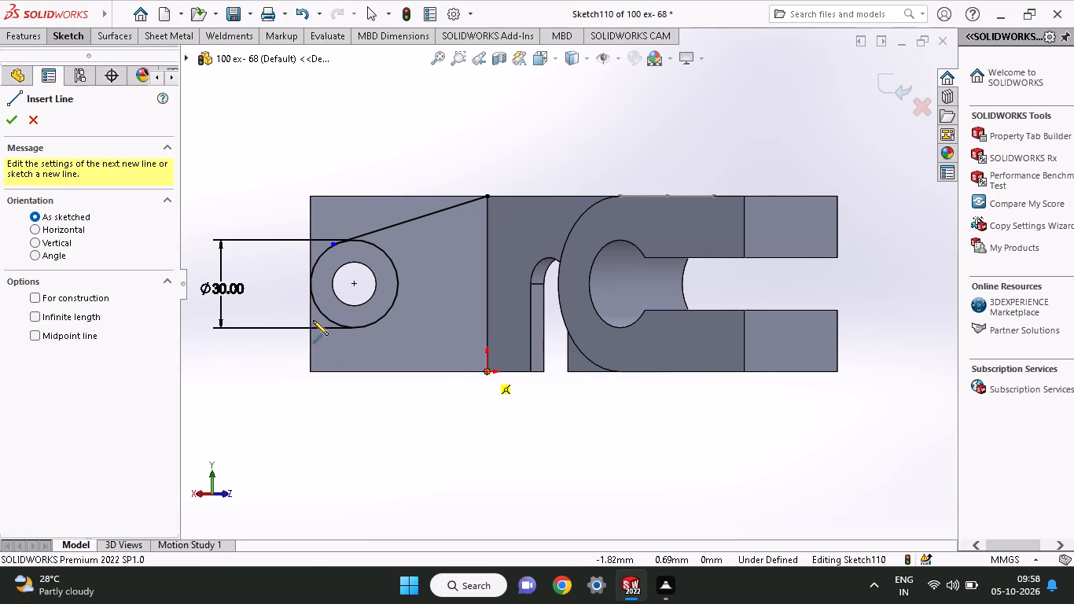
click(338, 335)
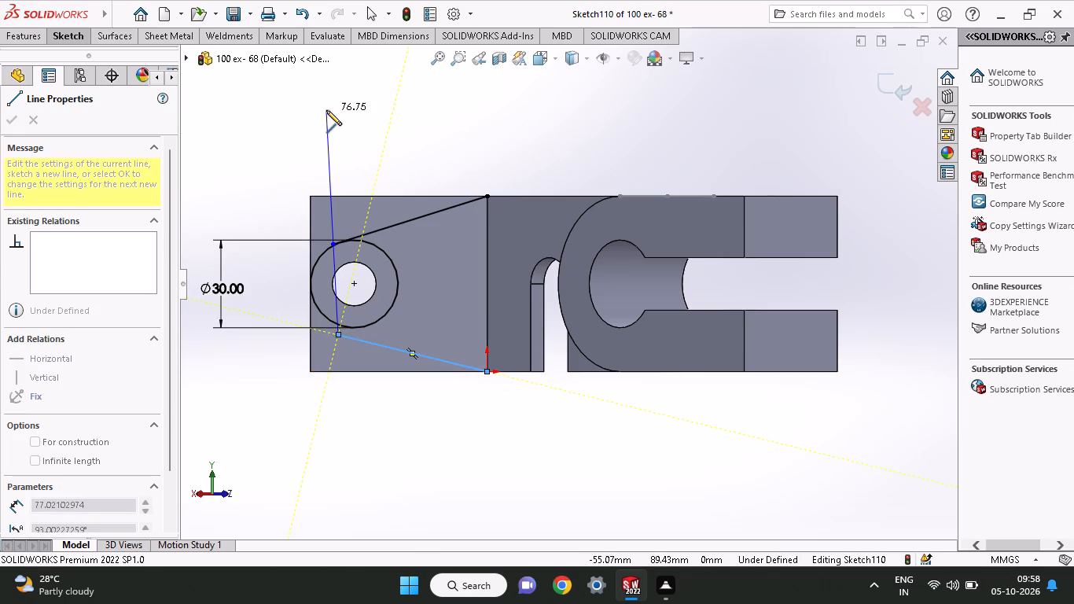
right_click(326, 110)
click(336, 122)
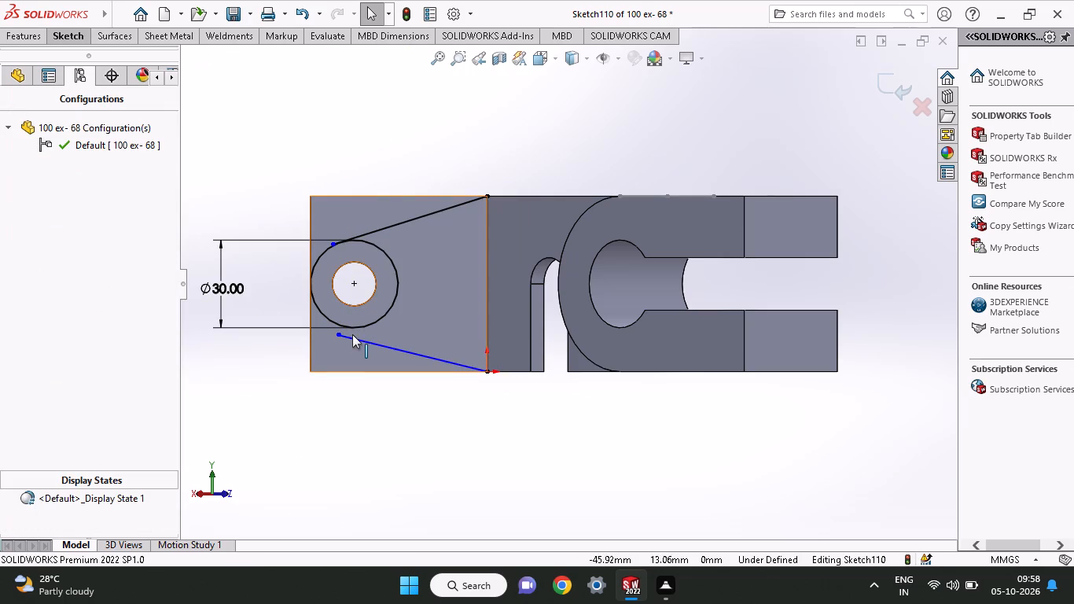
Make the lower slanted line tangent to the 30 mm circle.
shift+click(350, 340)
shift+click(348, 327)
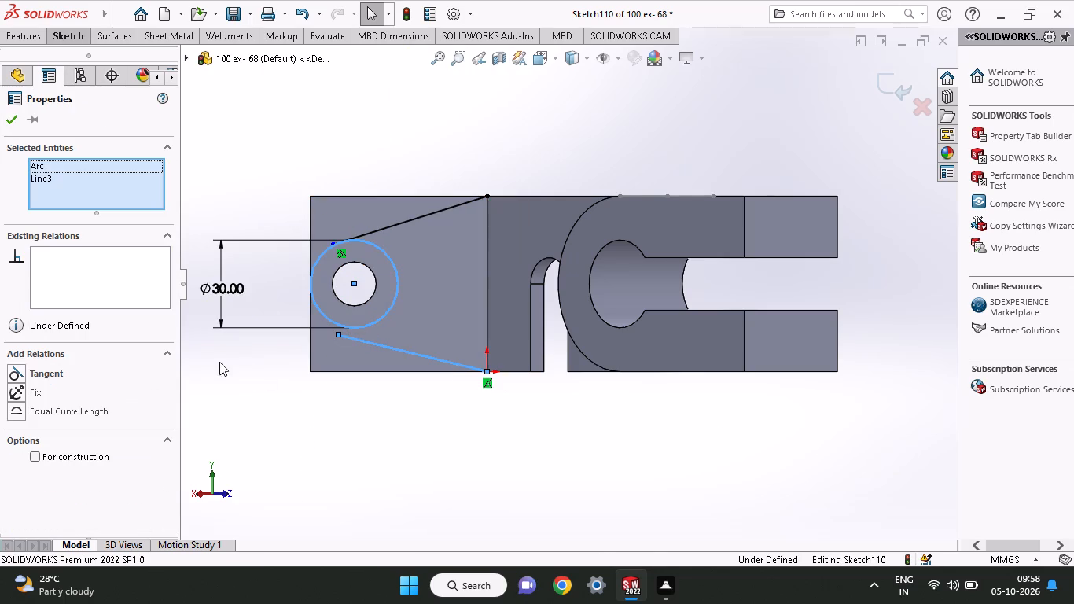
click(46, 375)
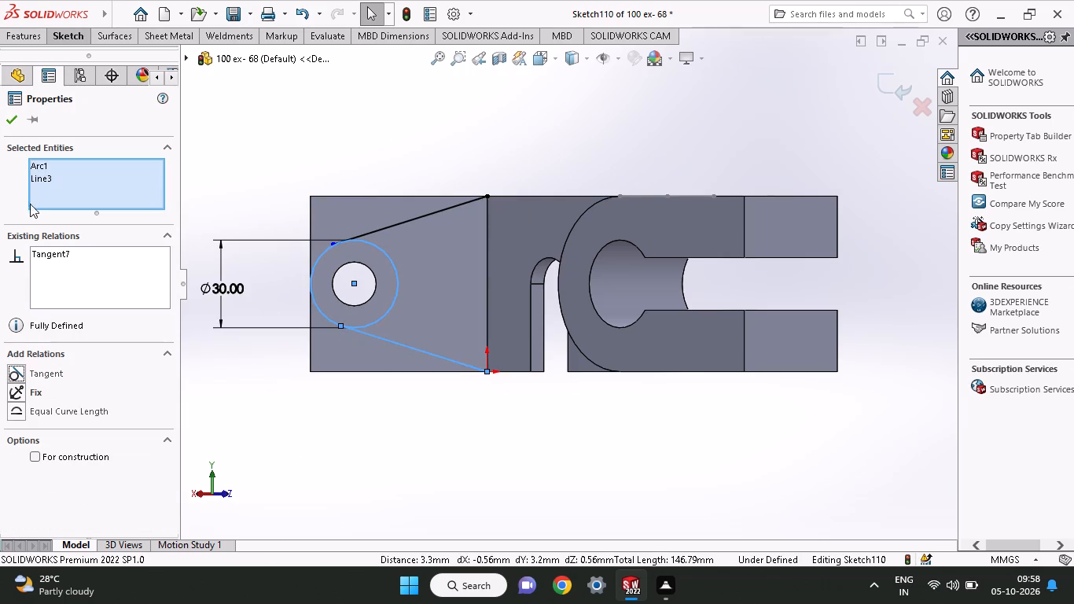
click(13, 115)
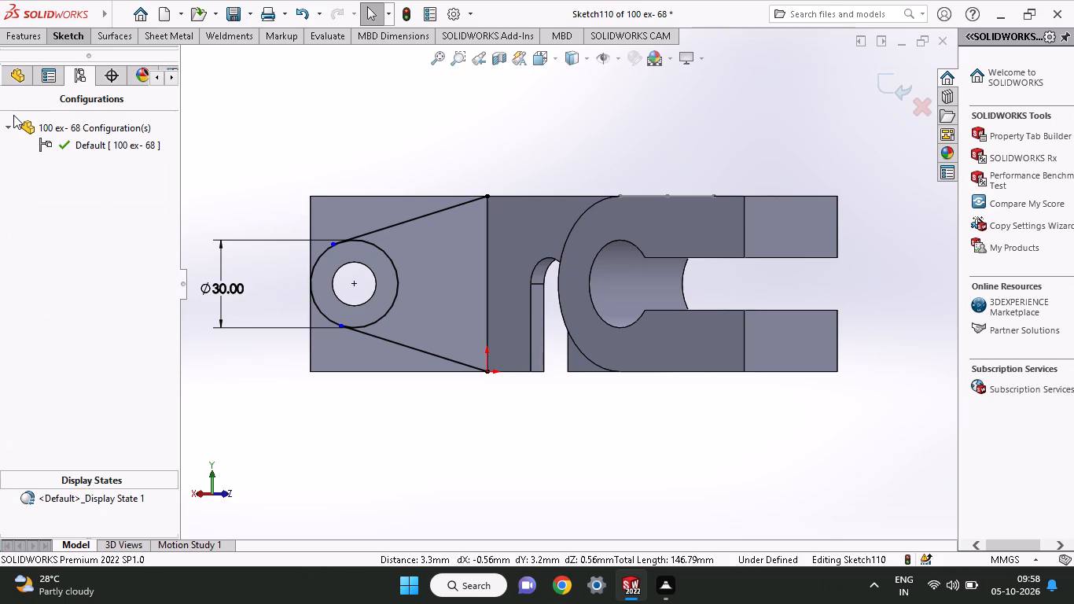
Trim away the circle's bend-side arc between the two tangent lines, keeping the arc at the flange's end.
click(61, 34)
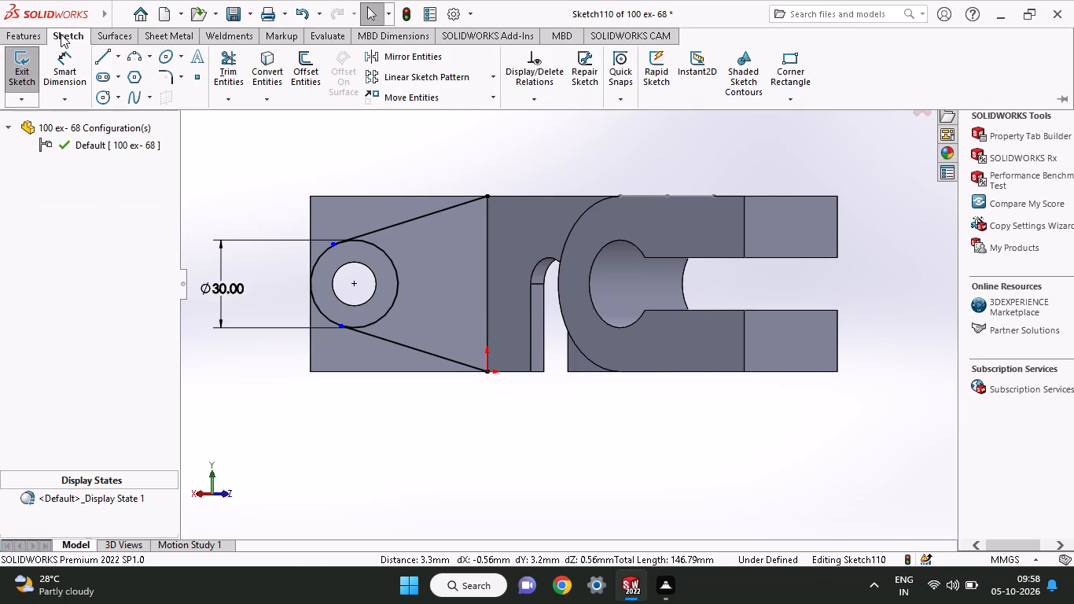
click(231, 74)
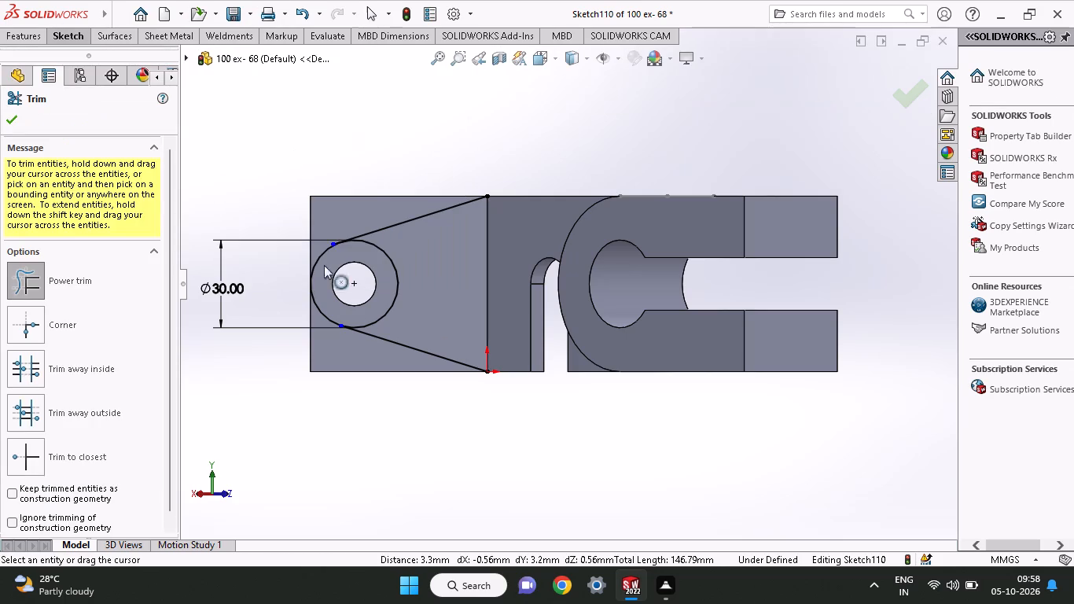
drag(427, 252, 362, 271)
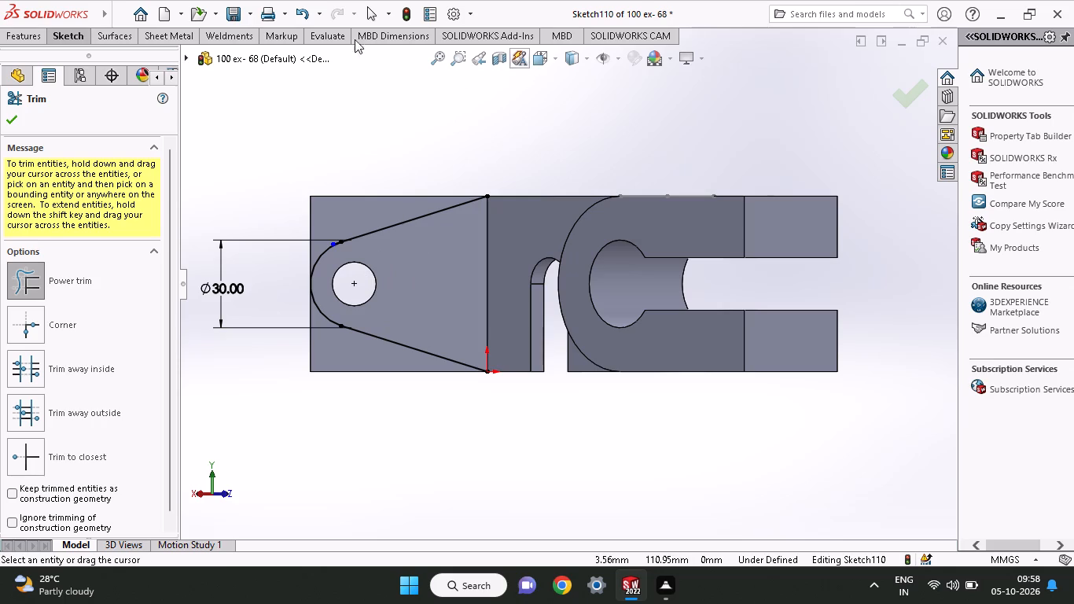
Draw a corner rectangle over the whole flange face, from the upper bend corner to the lower corner of the free end.
click(54, 39)
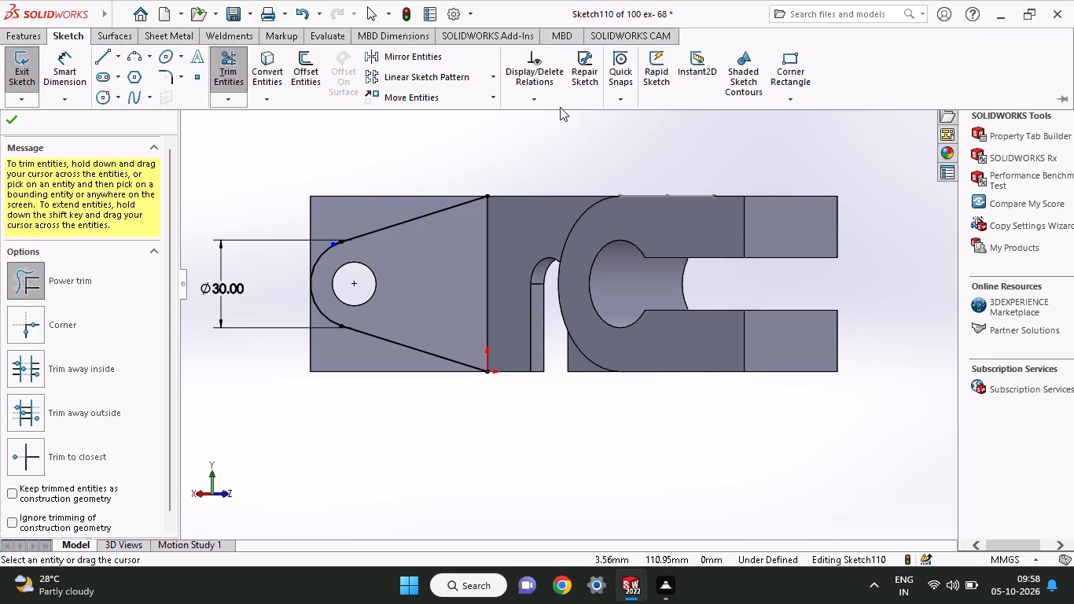
click(785, 64)
click(487, 196)
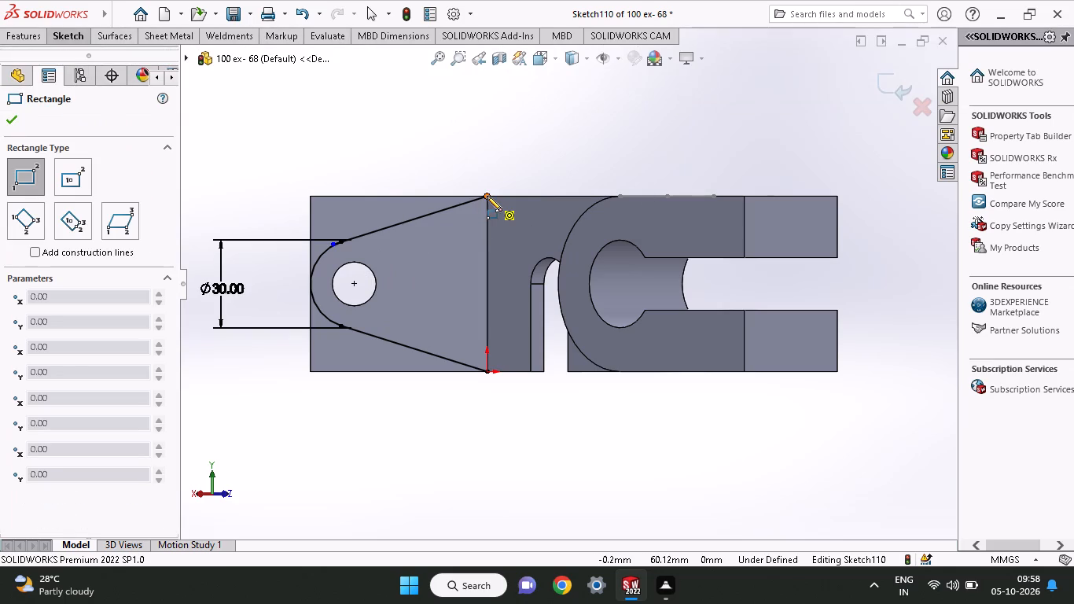
click(314, 368)
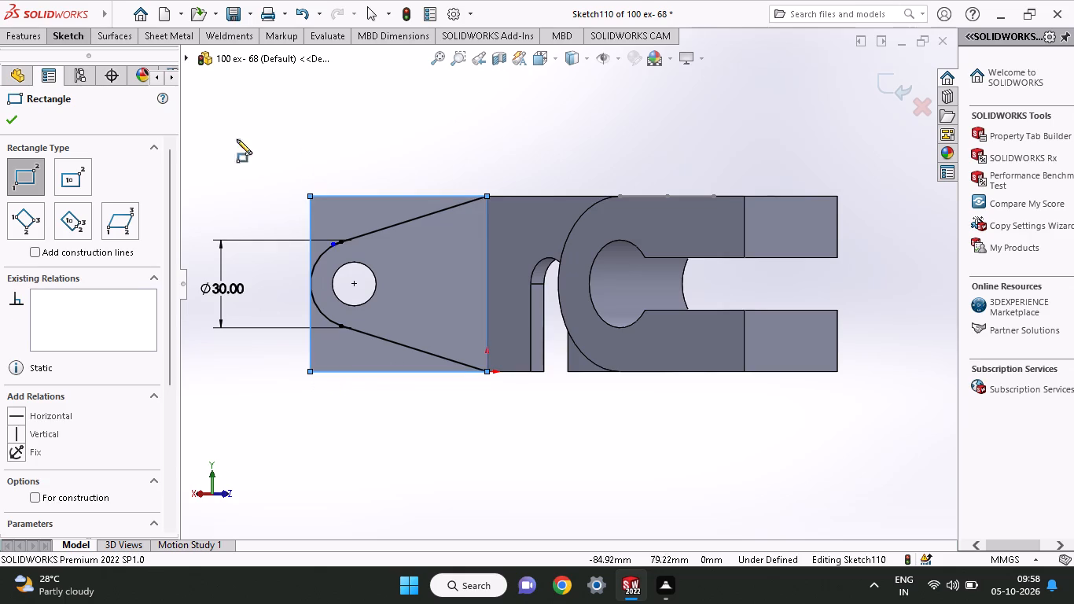
Cut-extrude the upper and lower corner regions outside the tapered, rounded flange outline, blind to 123 mm.
click(24, 42)
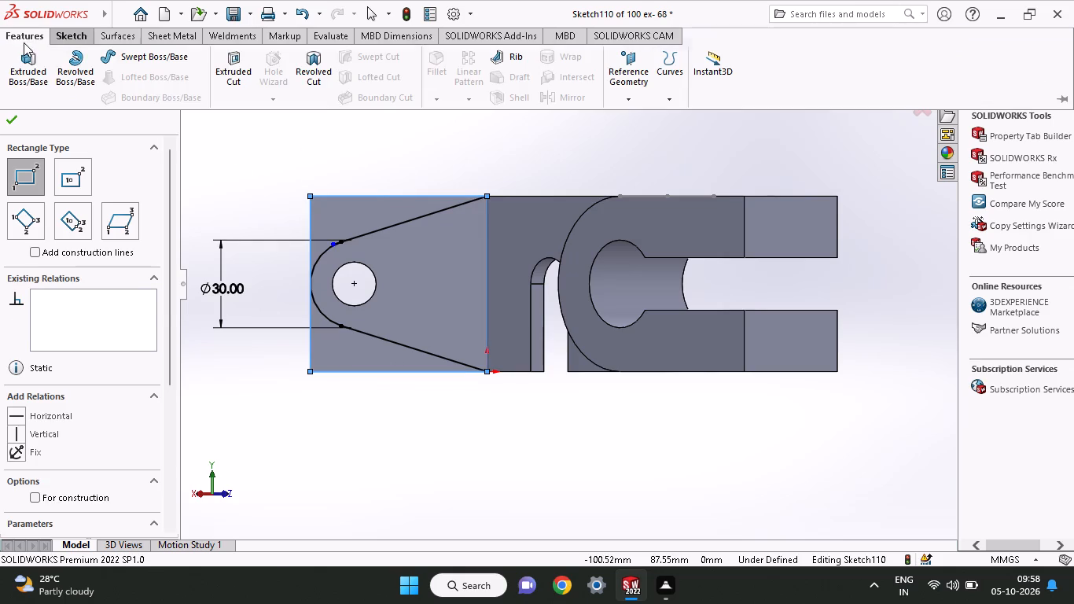
click(227, 83)
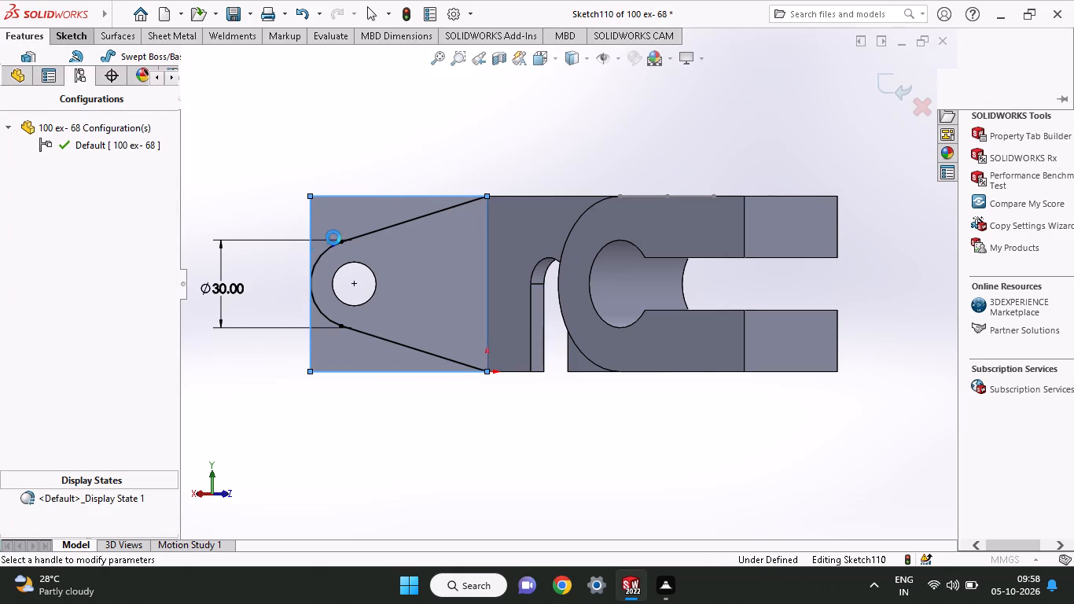
click(344, 221)
click(355, 361)
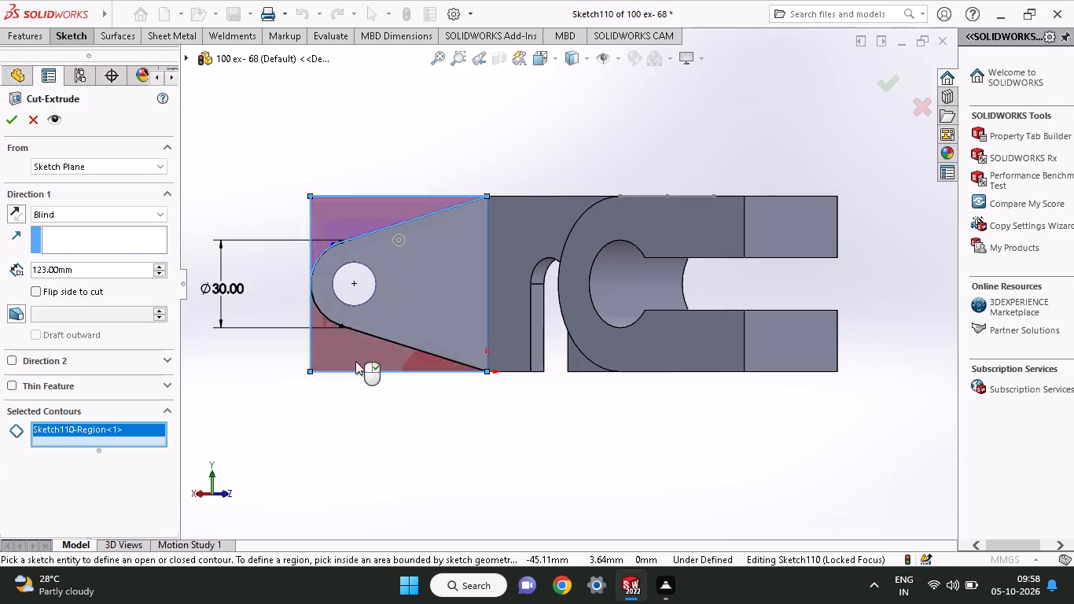
middle_drag(355, 358, 300, 429)
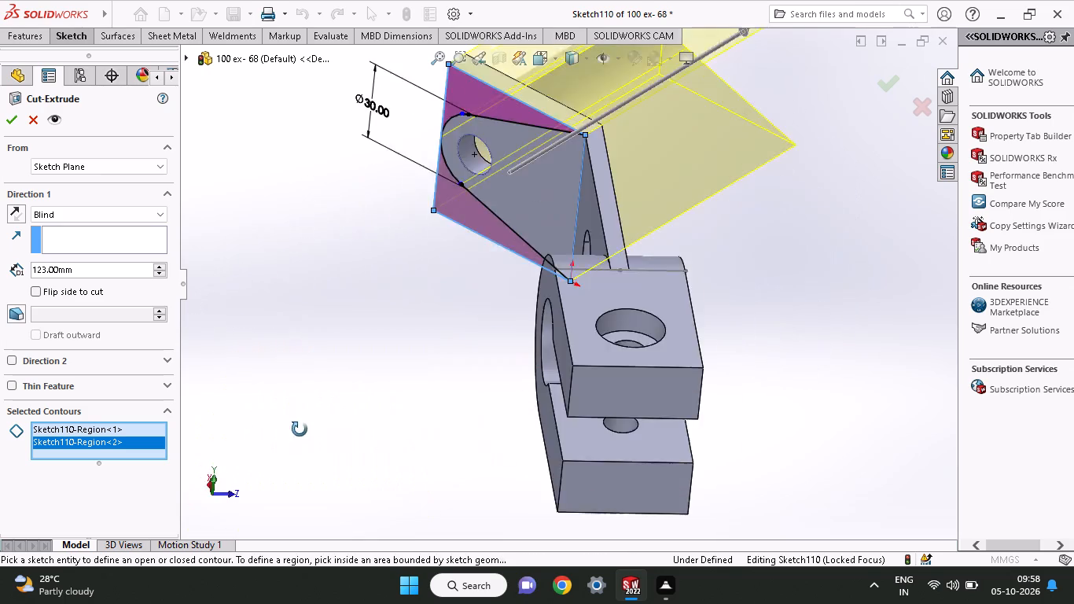
middle_drag(300, 429, 421, 355)
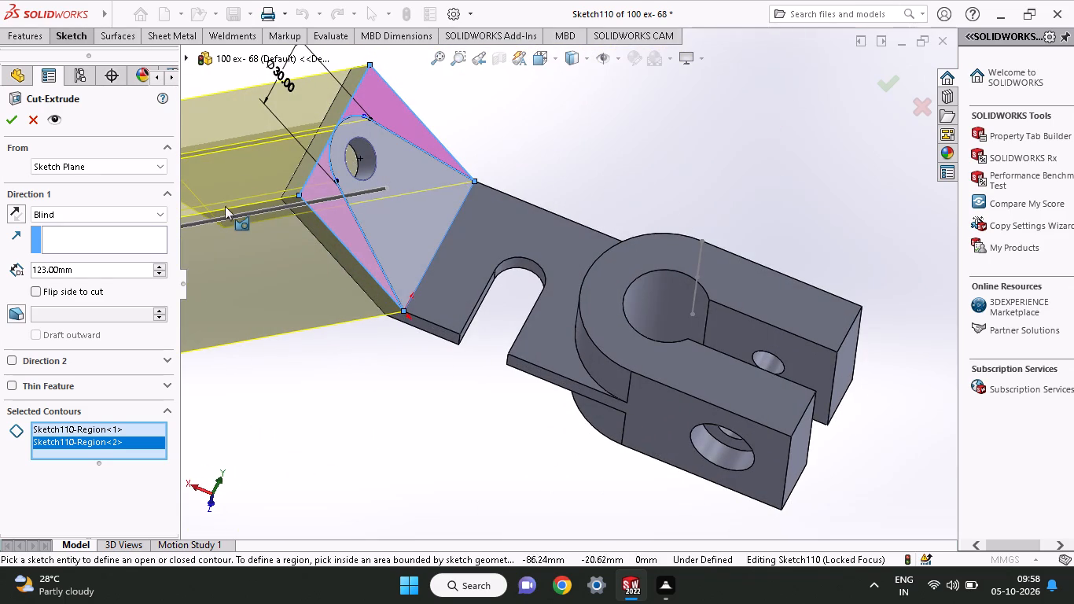
click(6, 125)
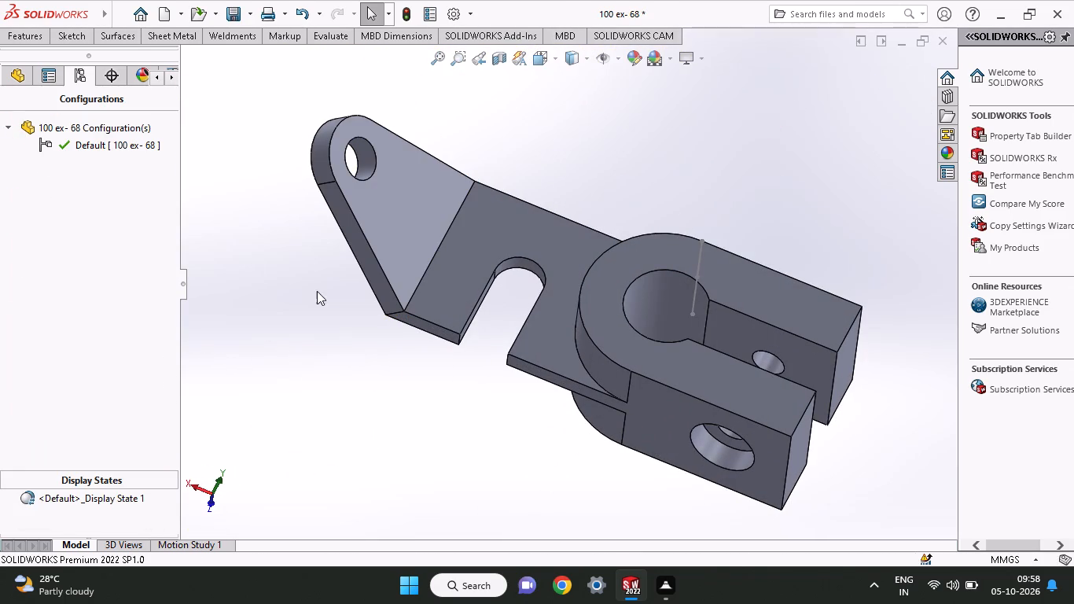
Hide the leftover sketch whose line shows on the side of the boss block.
middle_drag(286, 288, 168, 245)
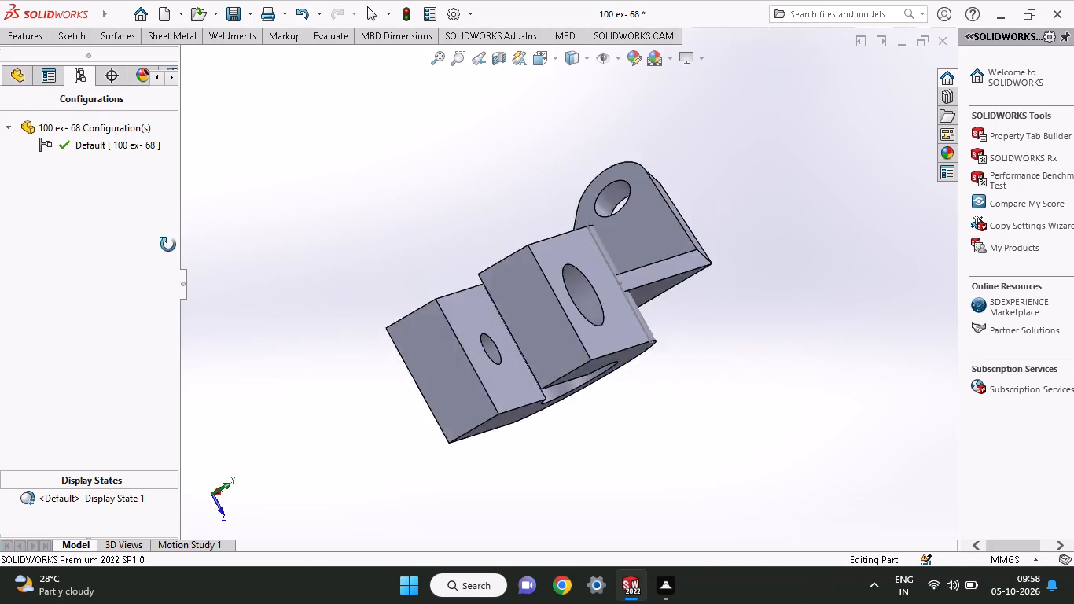
middle_drag(168, 245, 186, 487)
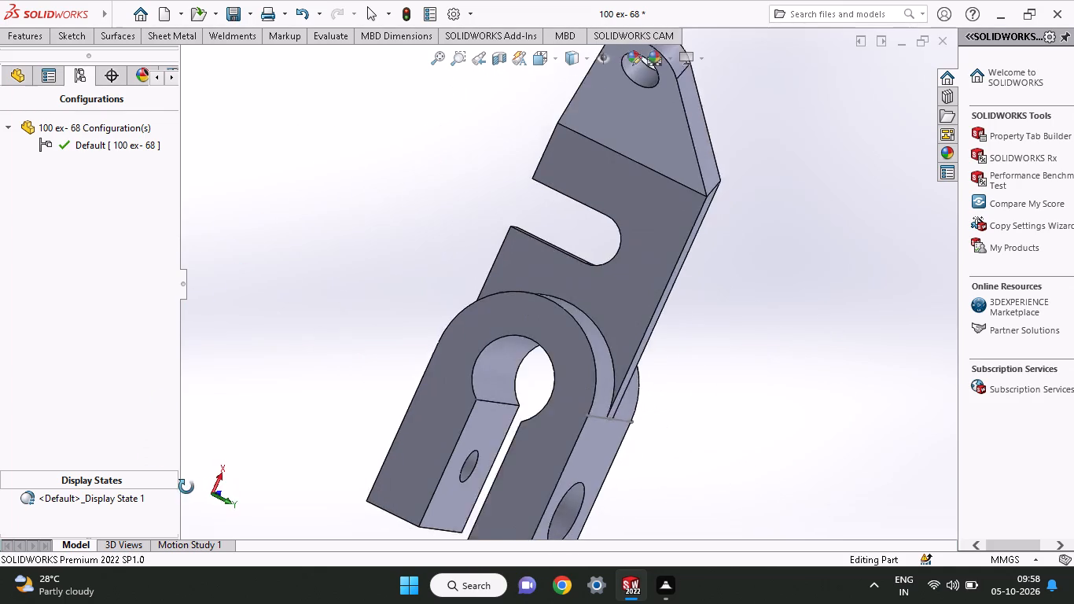
middle_drag(186, 487, 207, 446)
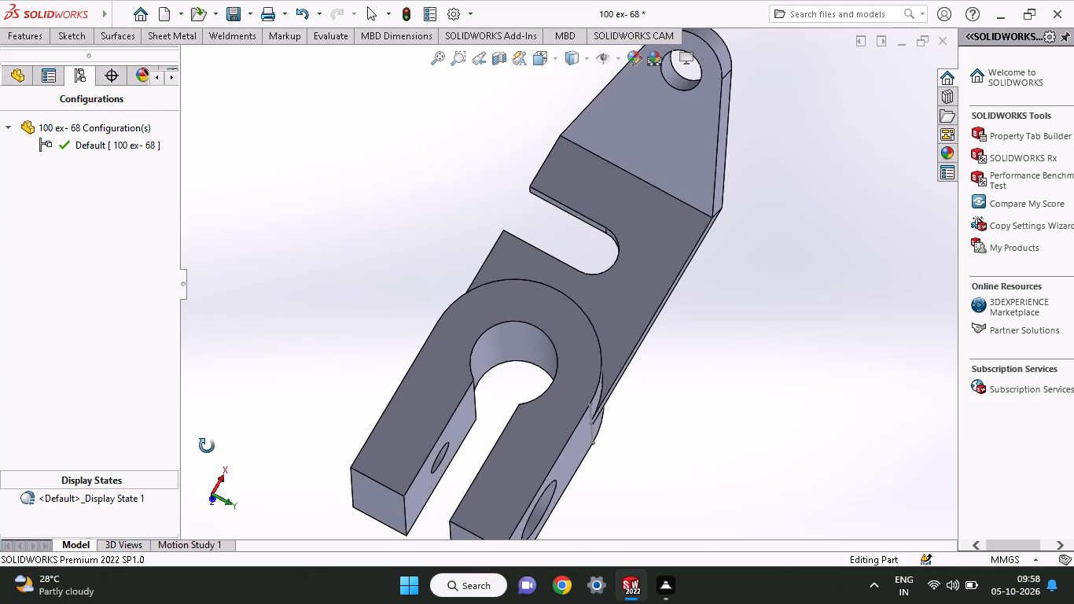
middle_drag(207, 446, 265, 343)
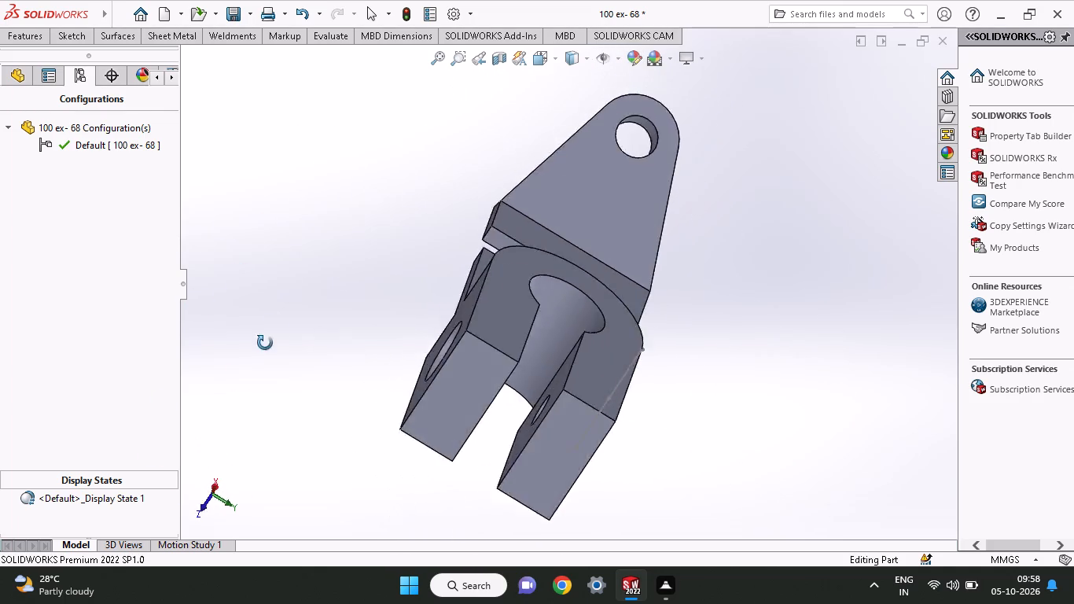
middle_drag(265, 343, 358, 446)
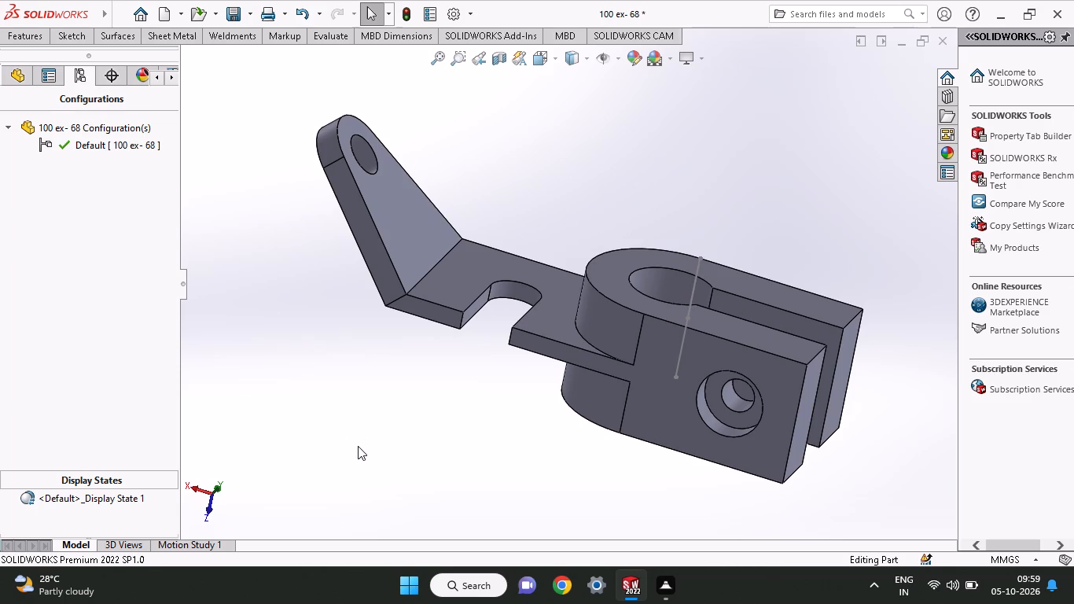
click(693, 283)
right_click(693, 283)
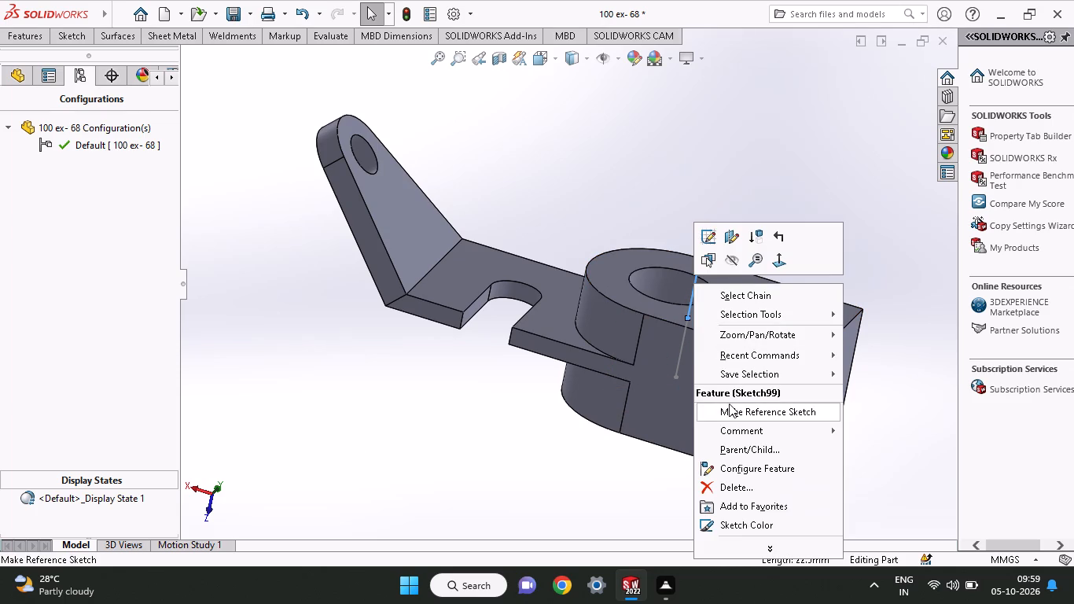
click(723, 253)
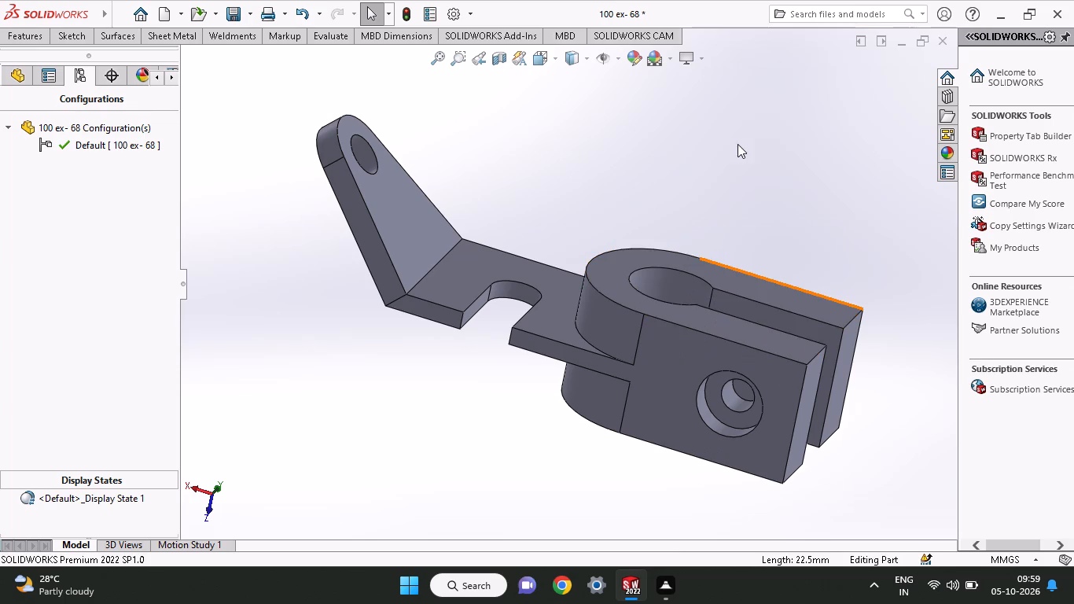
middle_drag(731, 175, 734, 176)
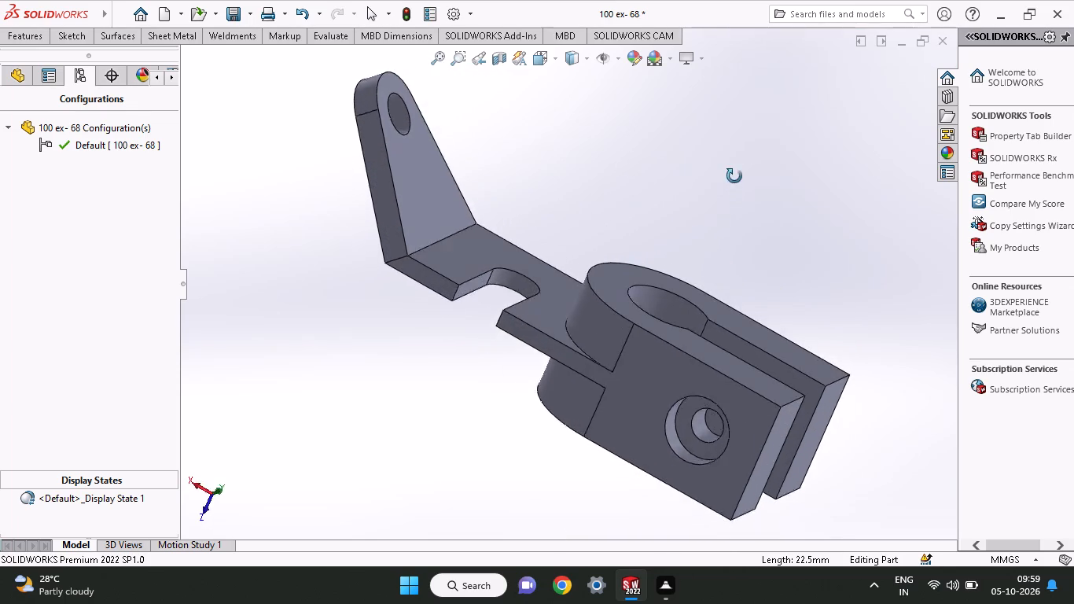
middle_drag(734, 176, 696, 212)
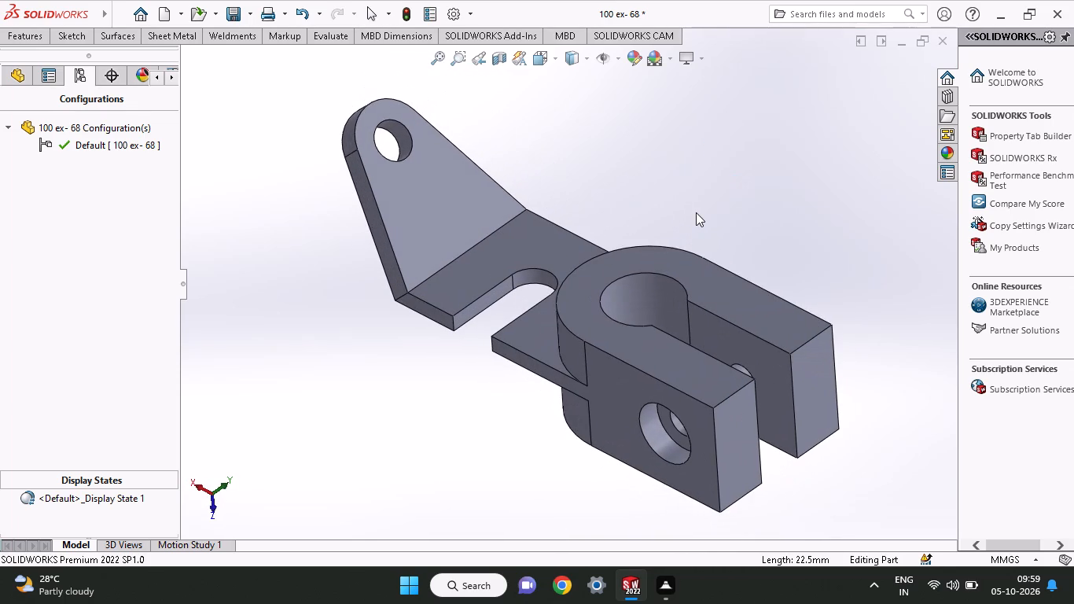
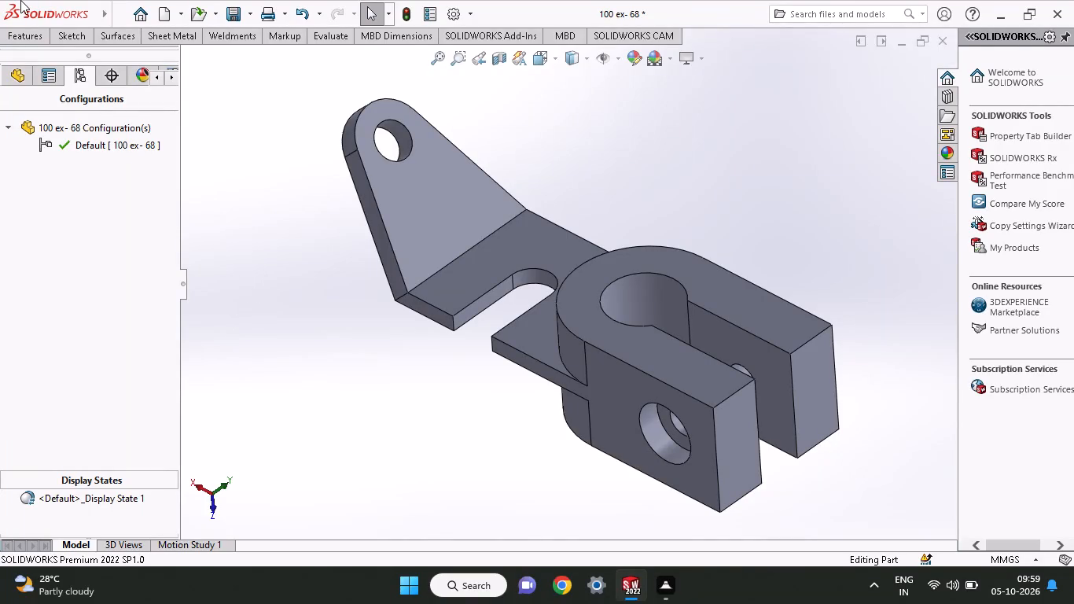
Save the part under the new file name "100 ex- 69" in the Documents folder as a SOLIDWORKS Part.
click(110, 13)
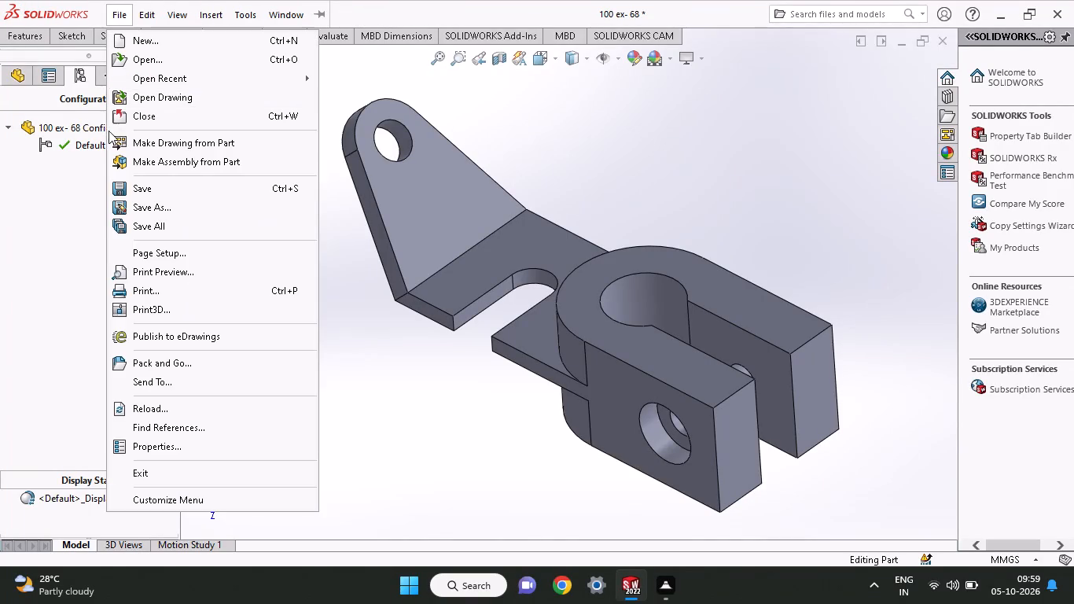
click(127, 209)
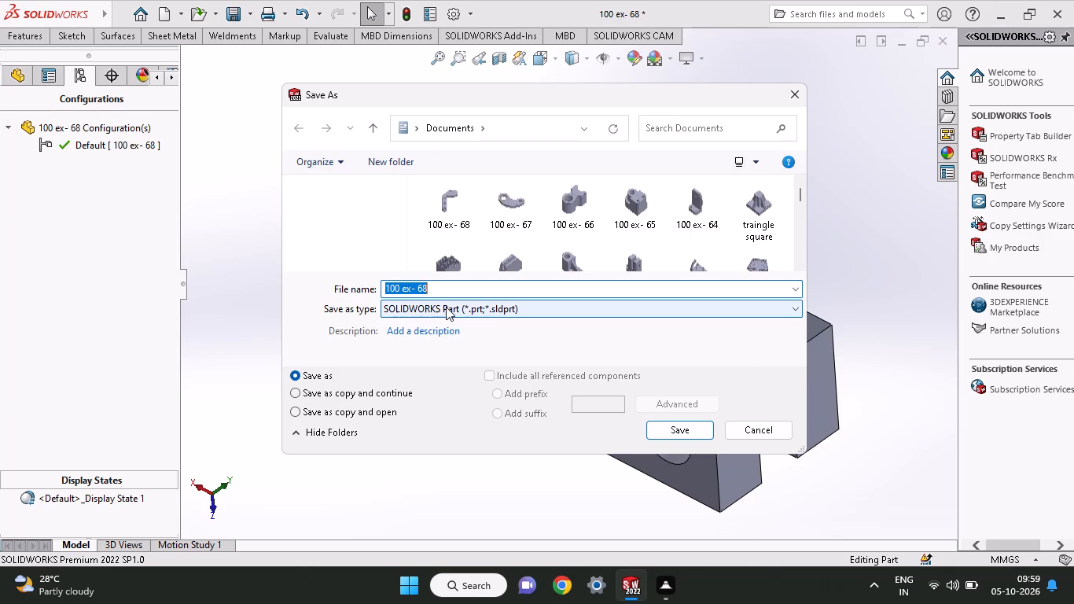
click(446, 292)
key(BackSpace)
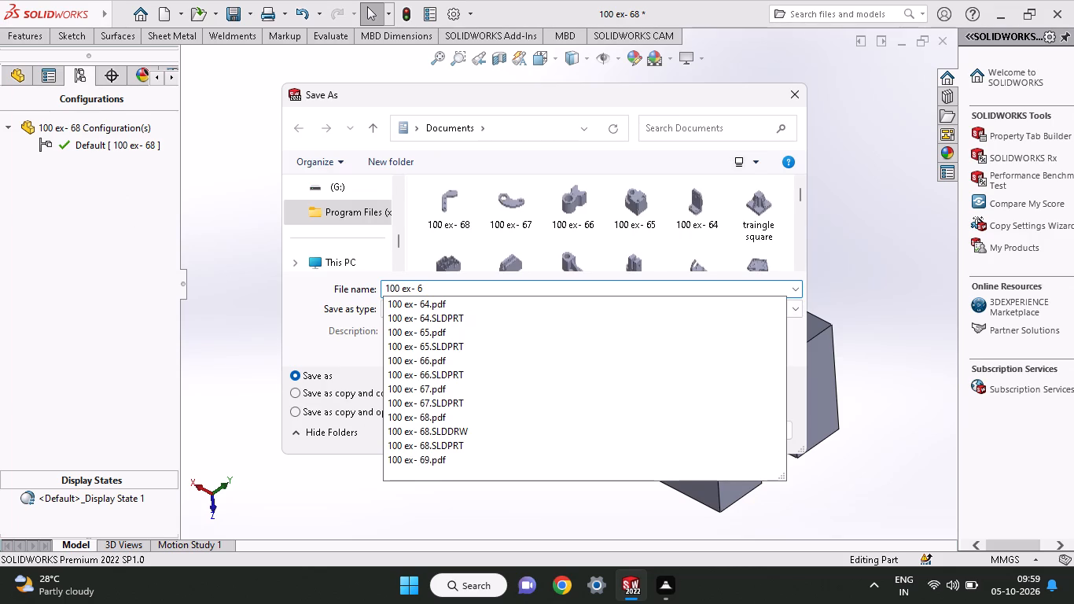
key(9)
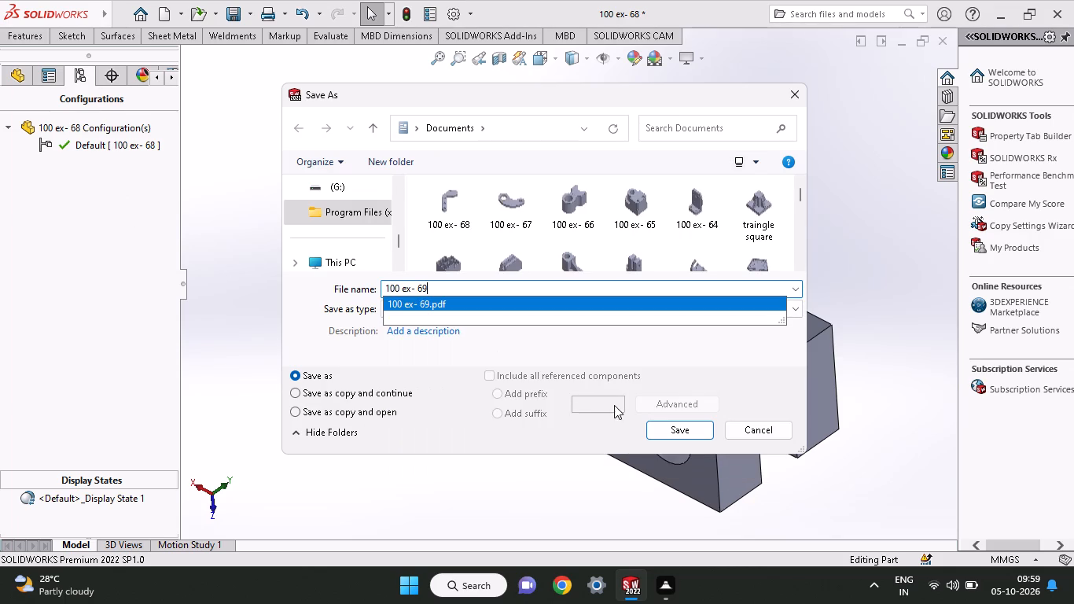
click(665, 430)
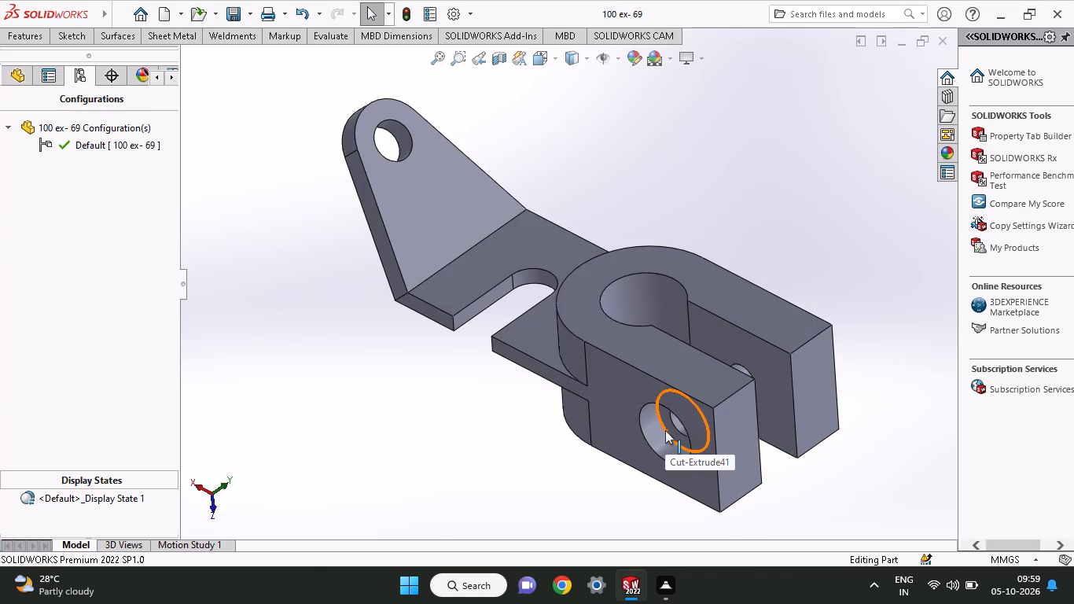
Make a drawing from the part on a standard A (ANSI) Landscape sheet with the sheet format displayed.
click(122, 3)
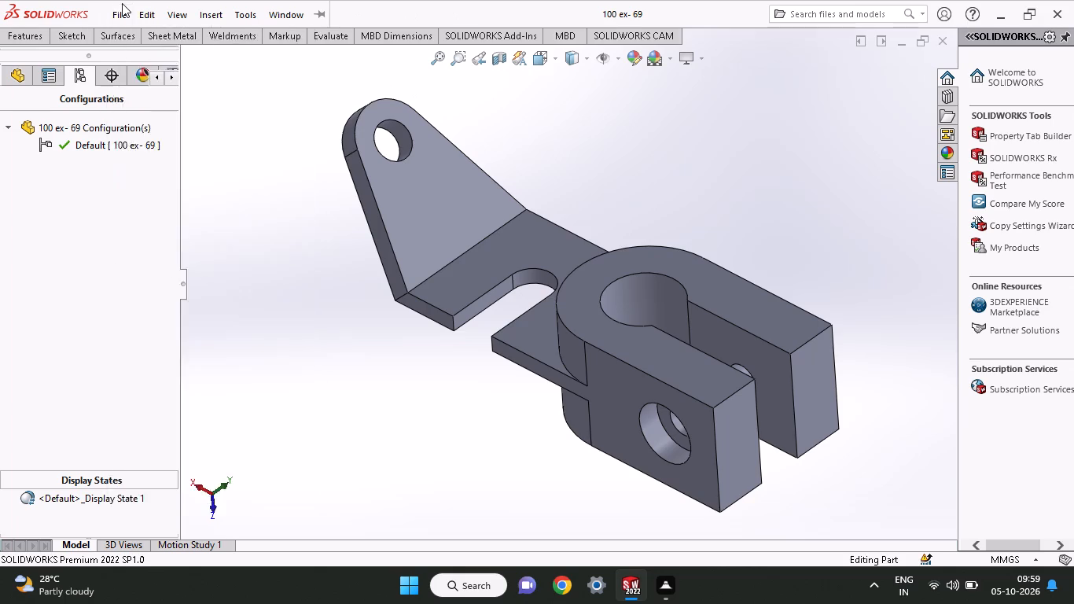
click(177, 147)
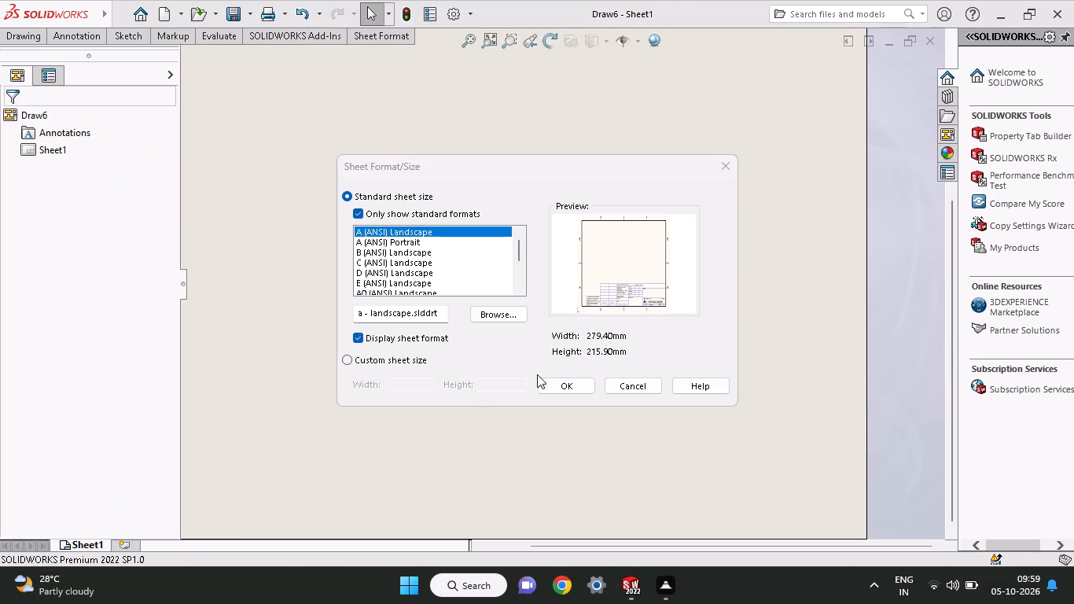
click(555, 385)
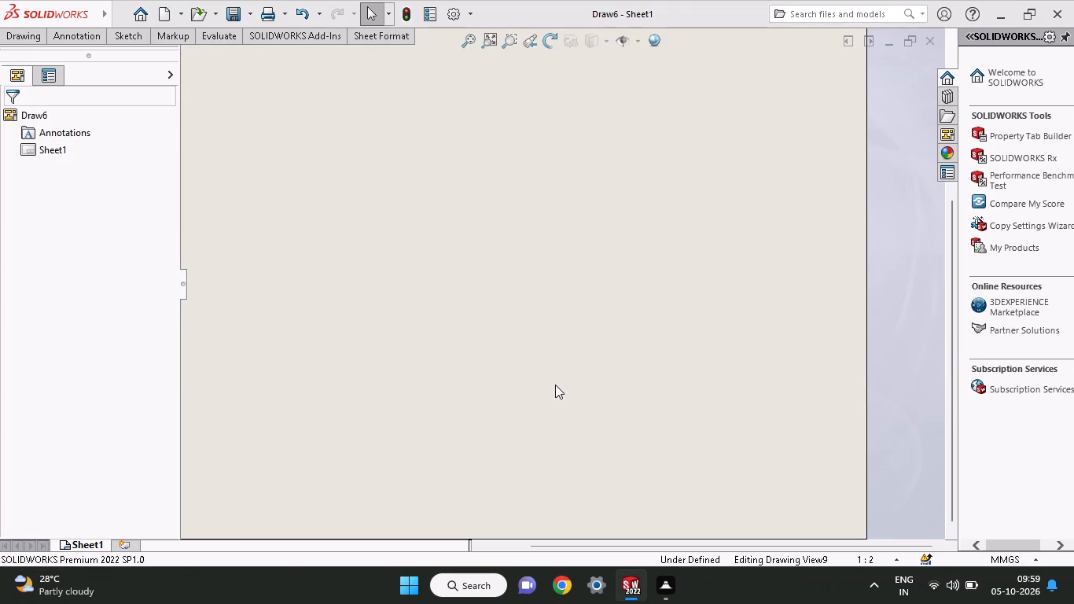
Delete Sheet1, the sheet carrying the border and title block, from the drawing.
drag(555, 379, 546, 443)
right_click(546, 443)
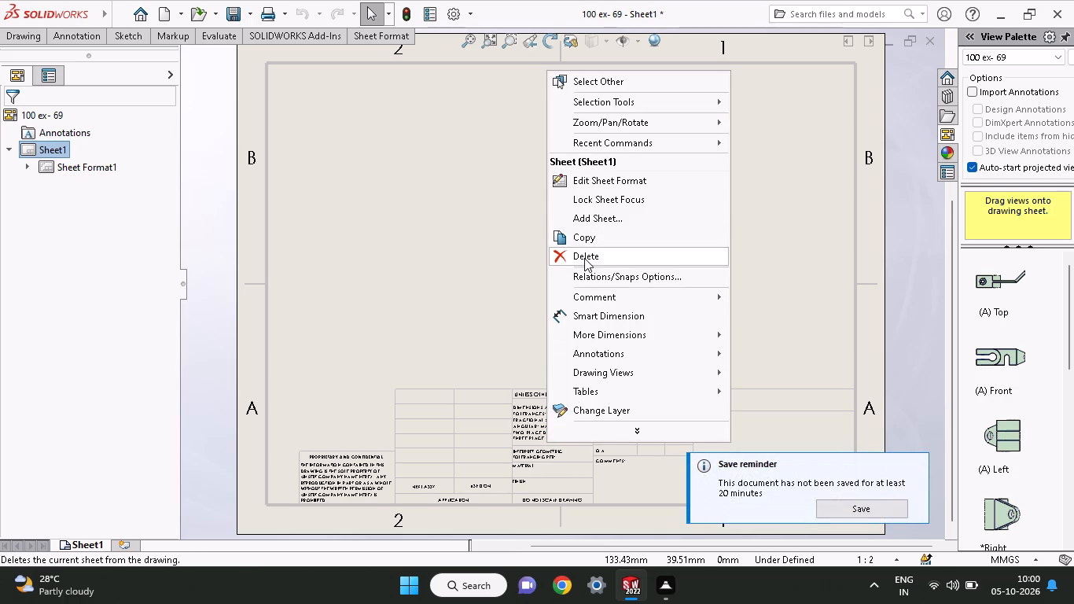
click(584, 258)
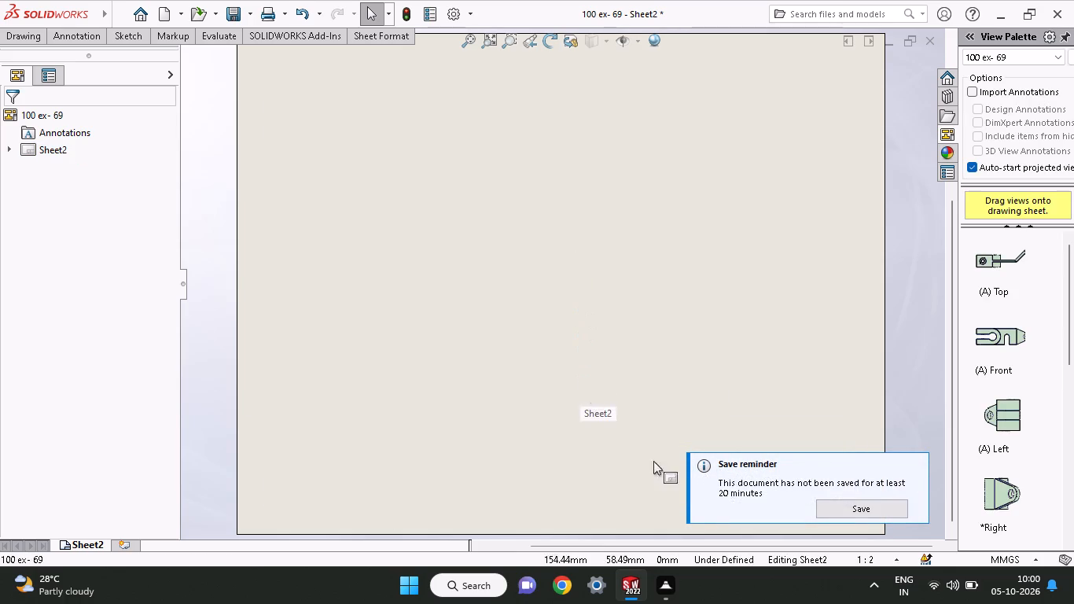
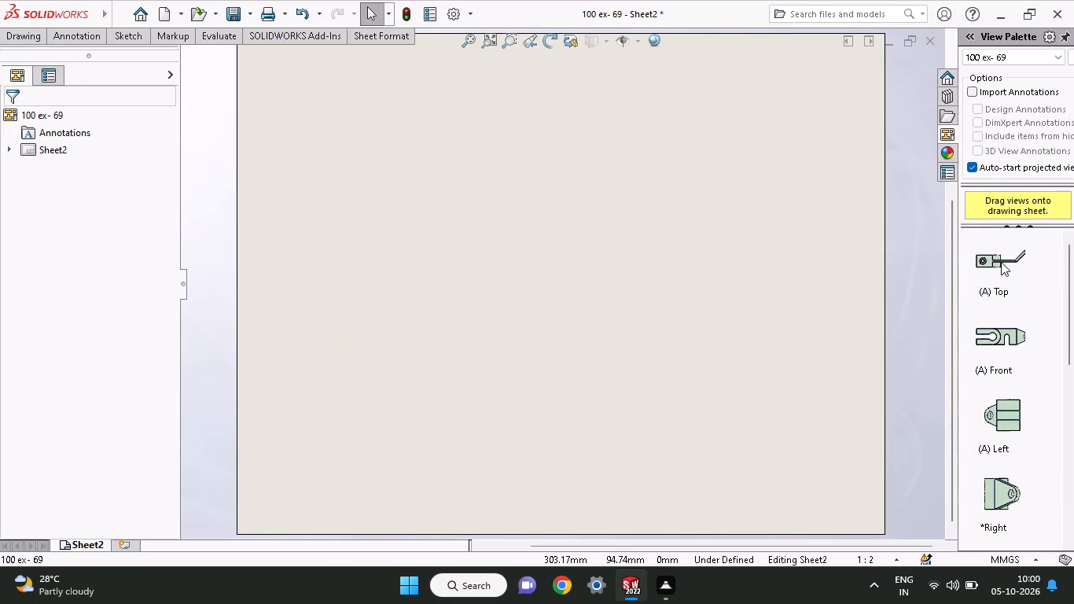
Place the model's Top view in the upper right area of the drawing sheet.
drag(1001, 262, 645, 251)
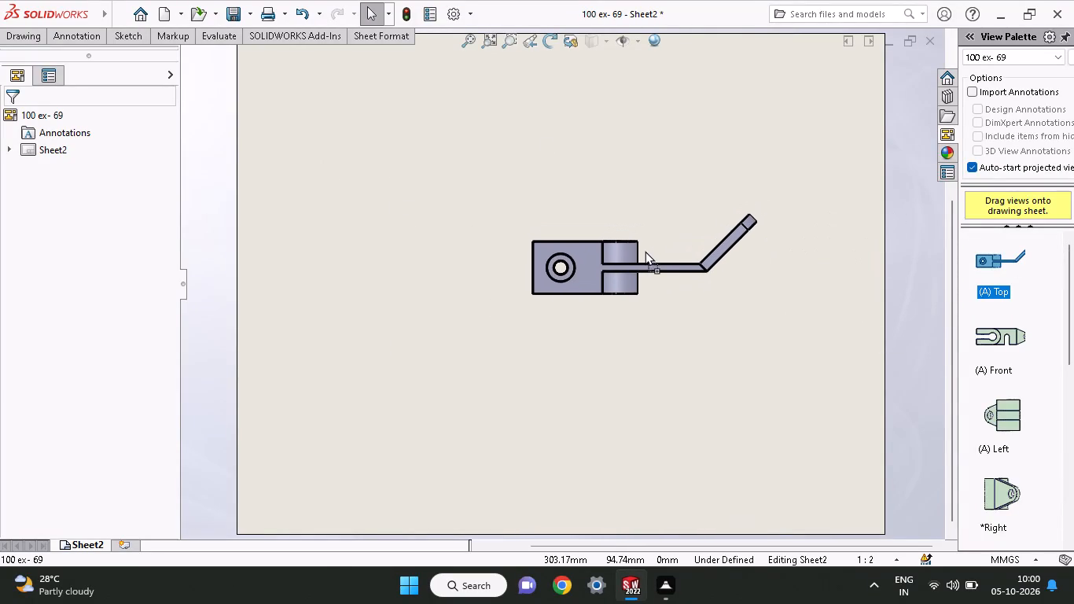
drag(645, 251, 688, 191)
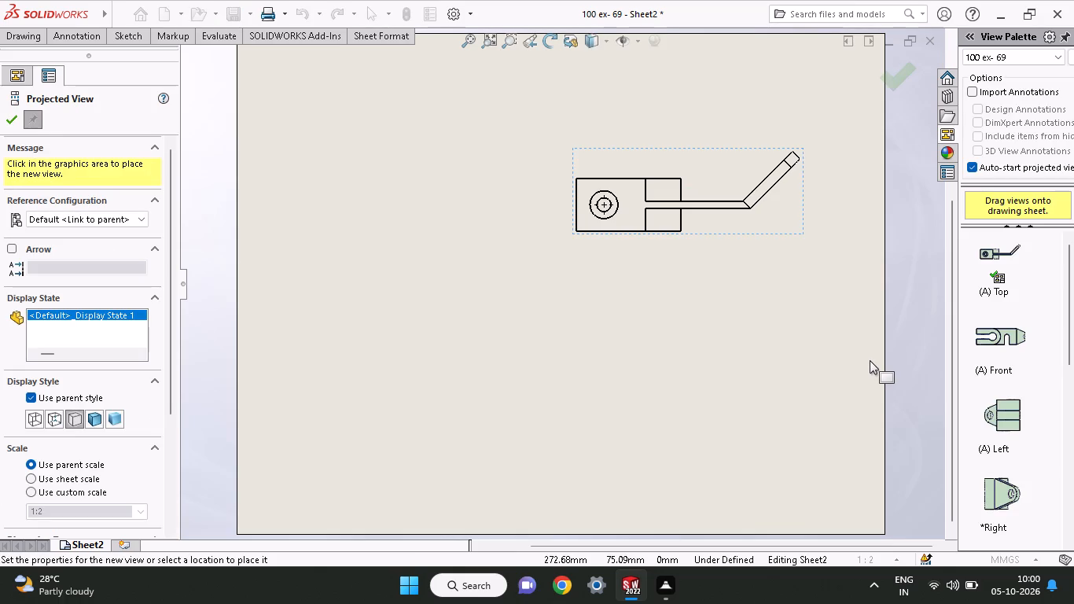
Place a projected view directly below the top view, showing the slotted face of the part.
drag(1001, 340, 943, 343)
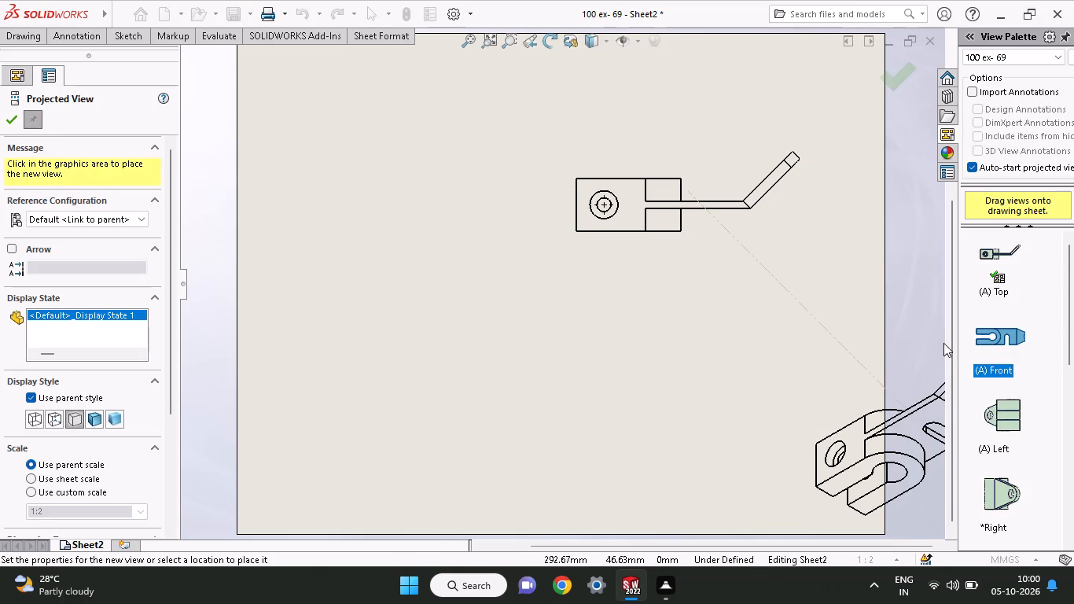
drag(943, 343, 685, 397)
click(701, 411)
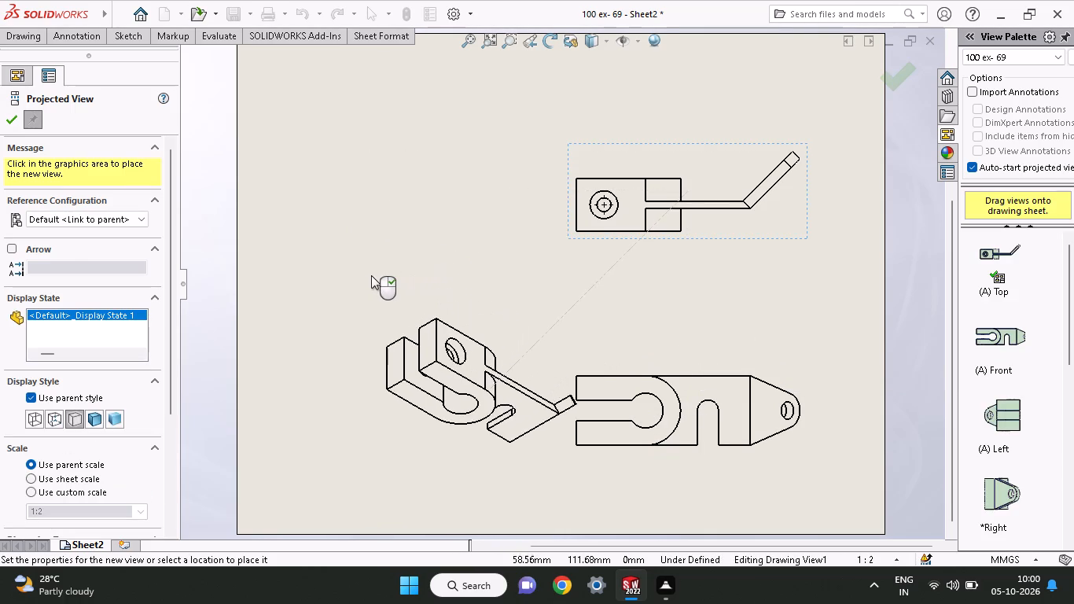
Place a projected isometric view in the lower left area of the sheet and finish placing projected views.
drag(1073, 295, 1073, 378)
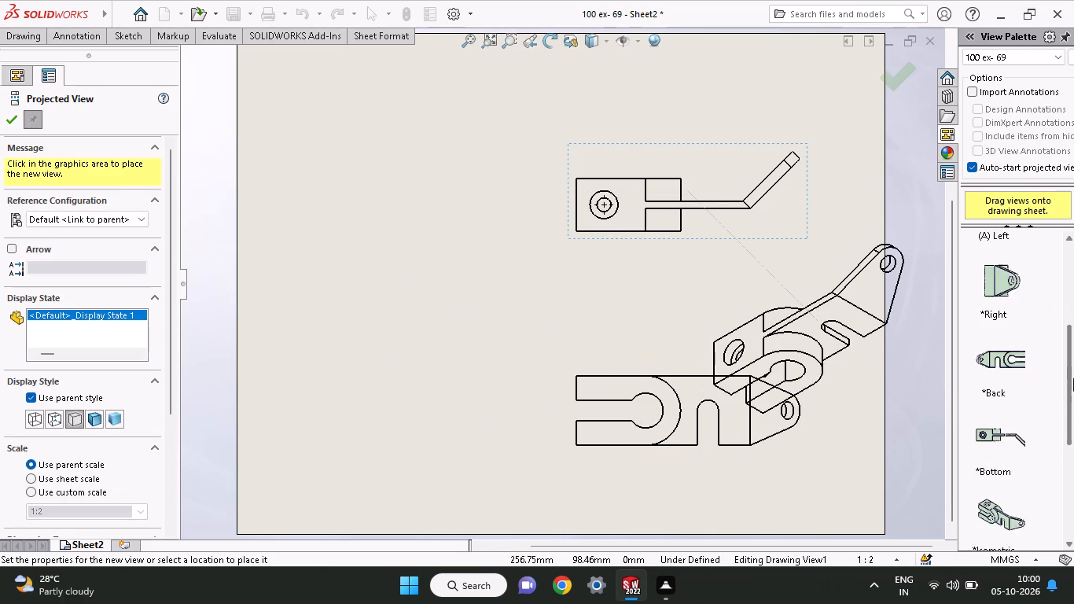
drag(1073, 378, 1071, 491)
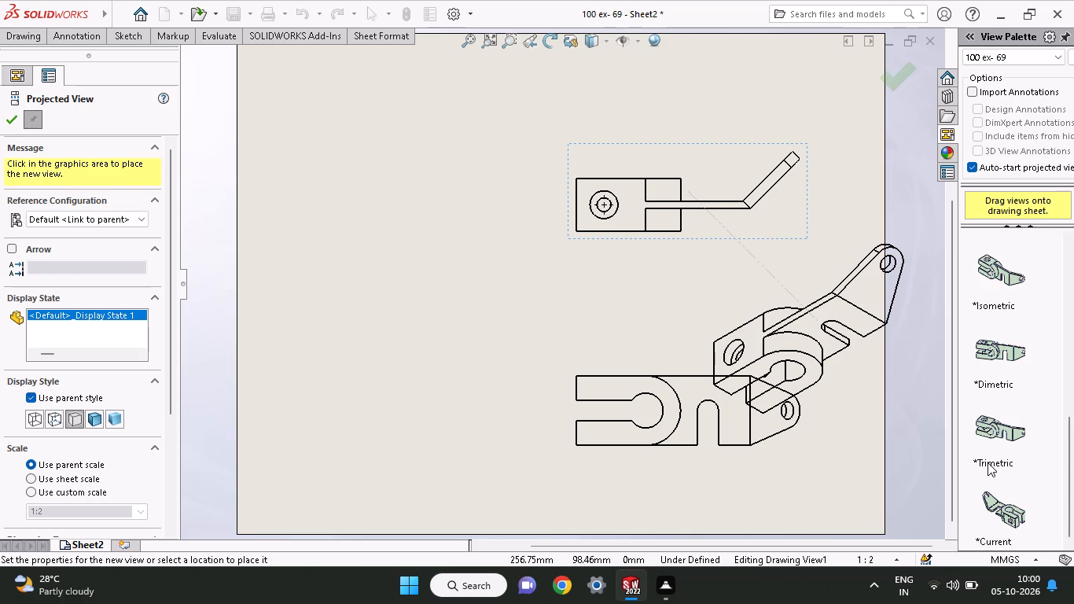
drag(1010, 517, 872, 374)
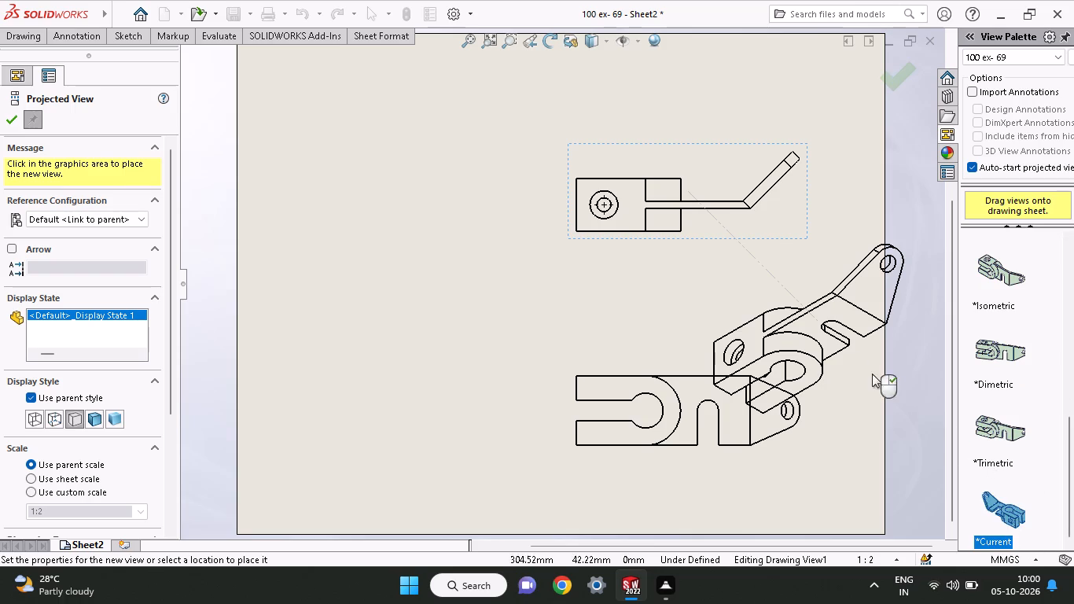
drag(872, 374, 438, 303)
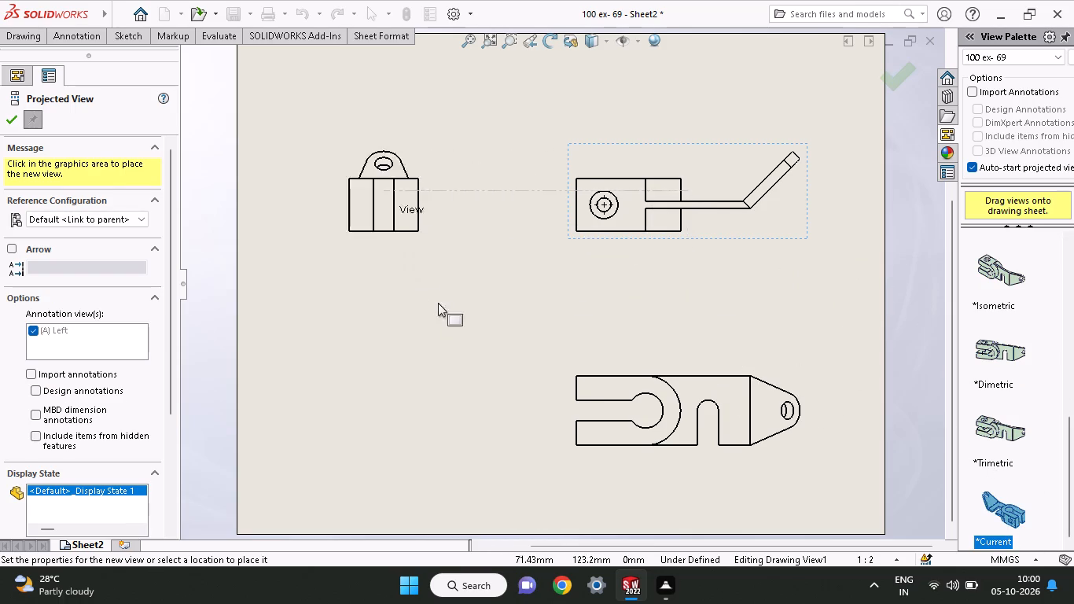
drag(438, 303, 353, 308)
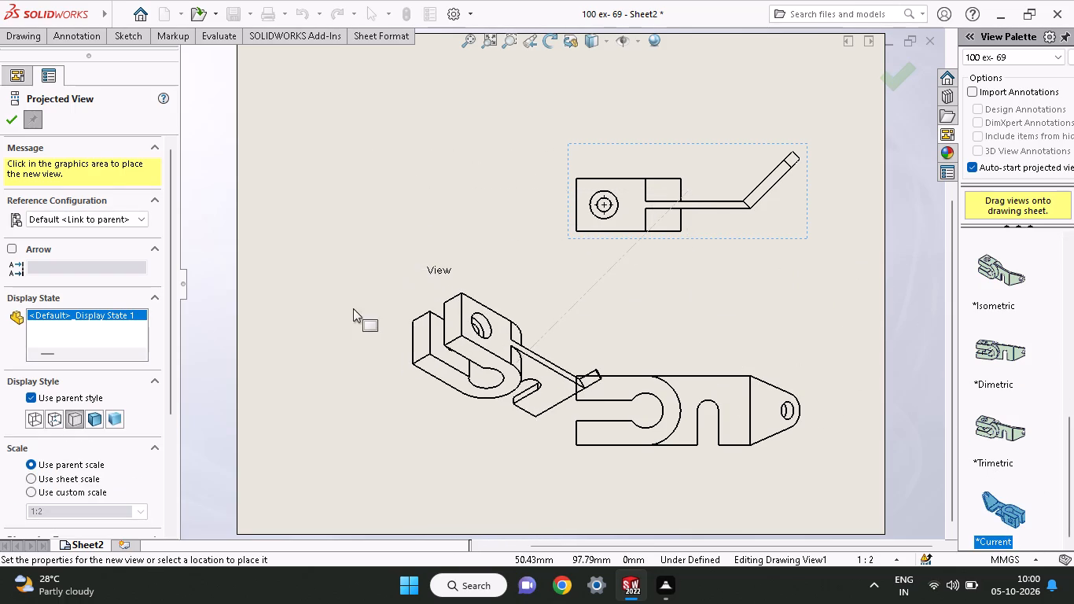
drag(353, 308, 355, 336)
click(355, 336)
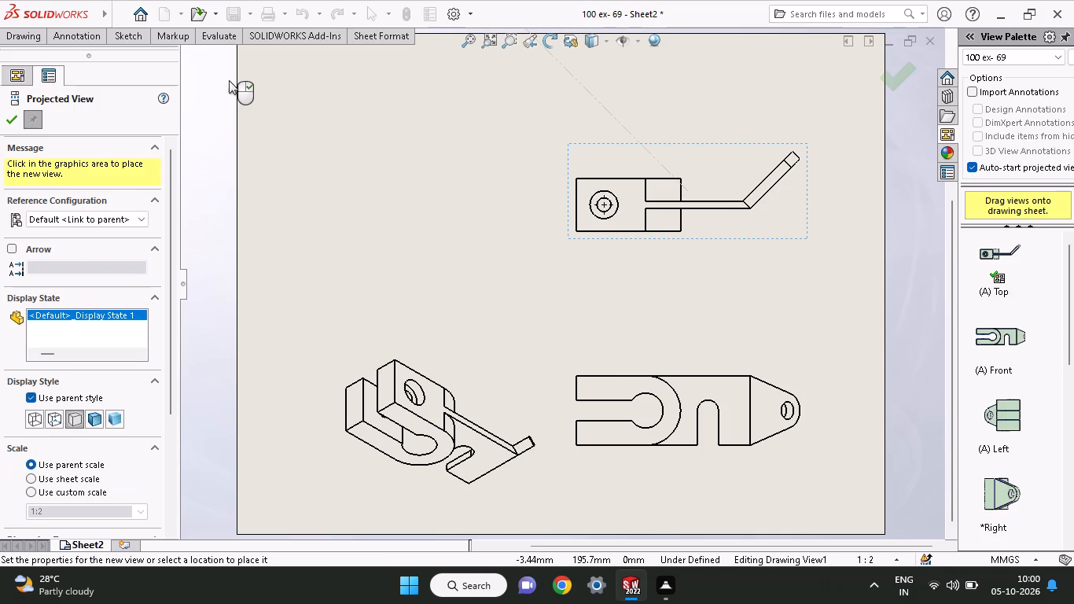
click(193, 106)
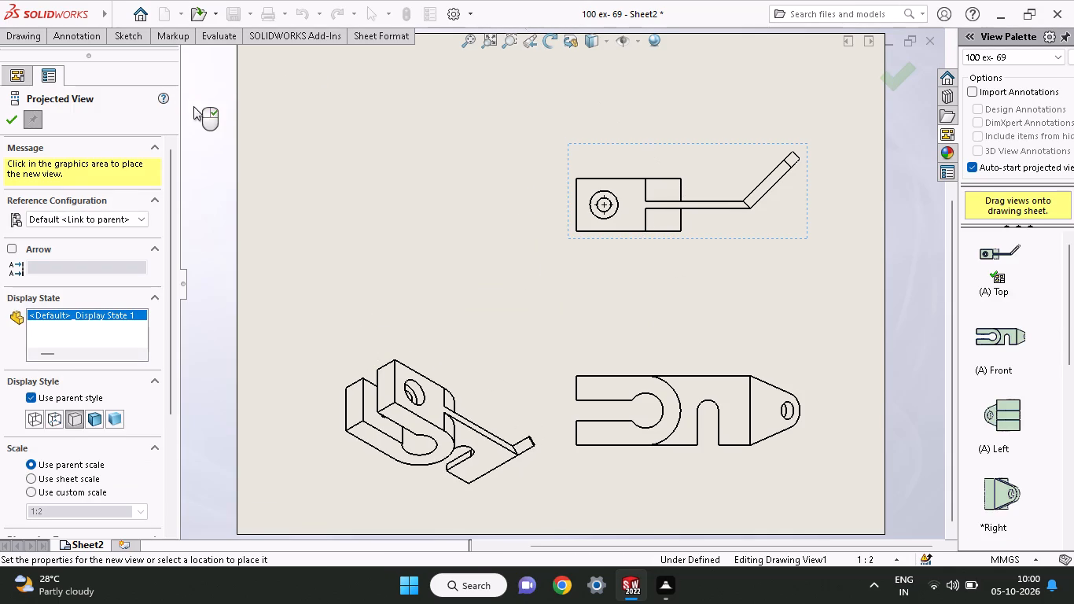
right_click(193, 106)
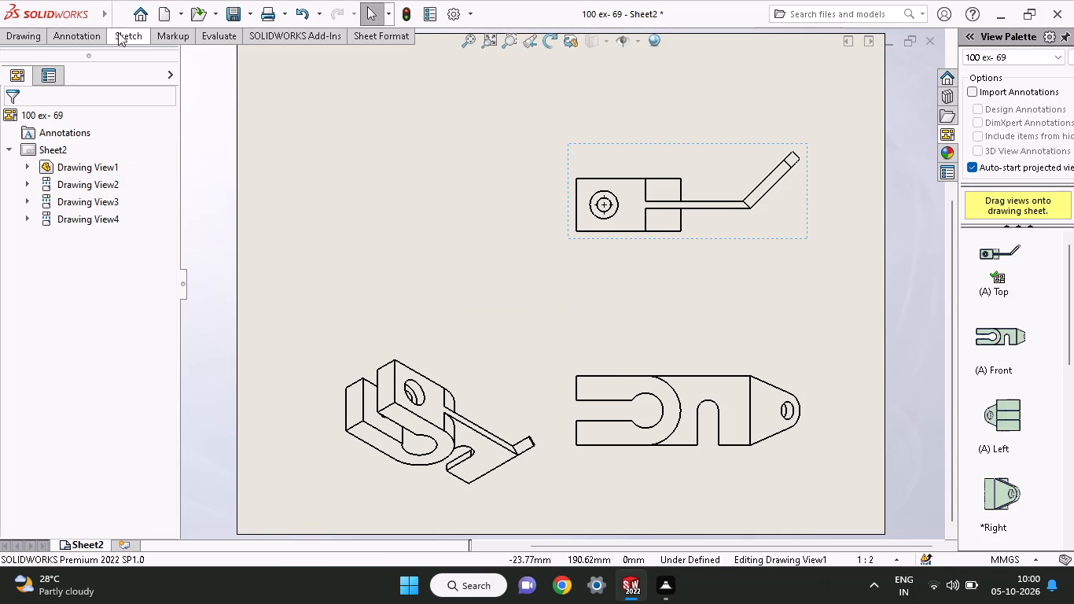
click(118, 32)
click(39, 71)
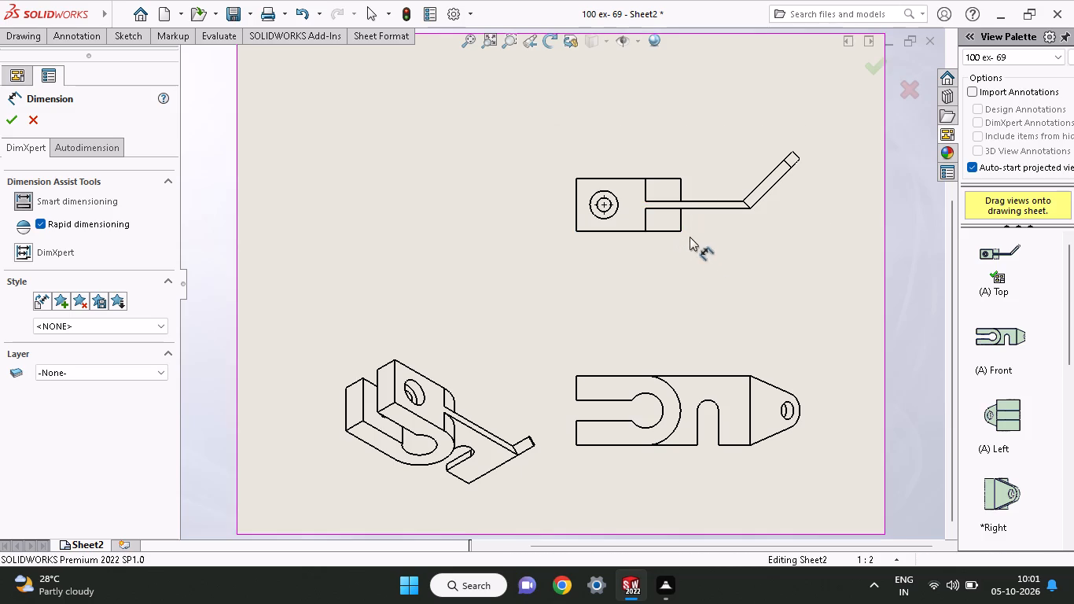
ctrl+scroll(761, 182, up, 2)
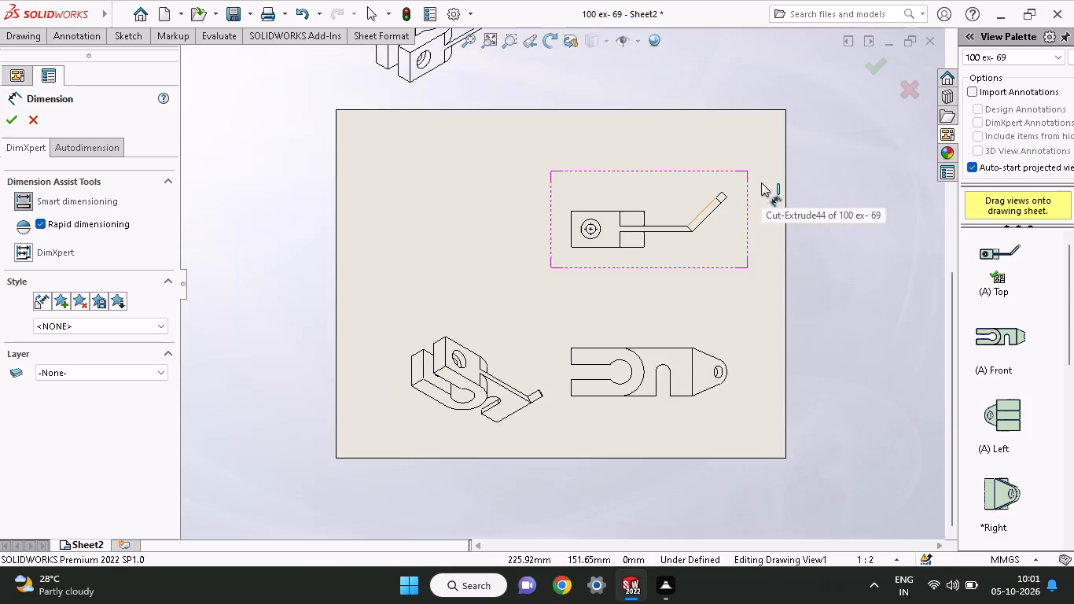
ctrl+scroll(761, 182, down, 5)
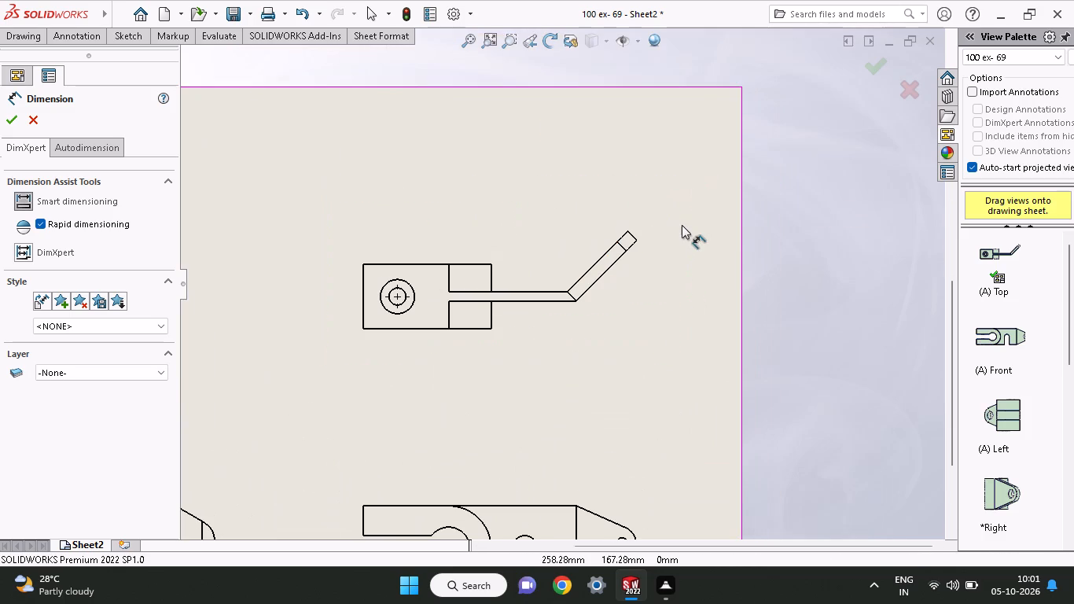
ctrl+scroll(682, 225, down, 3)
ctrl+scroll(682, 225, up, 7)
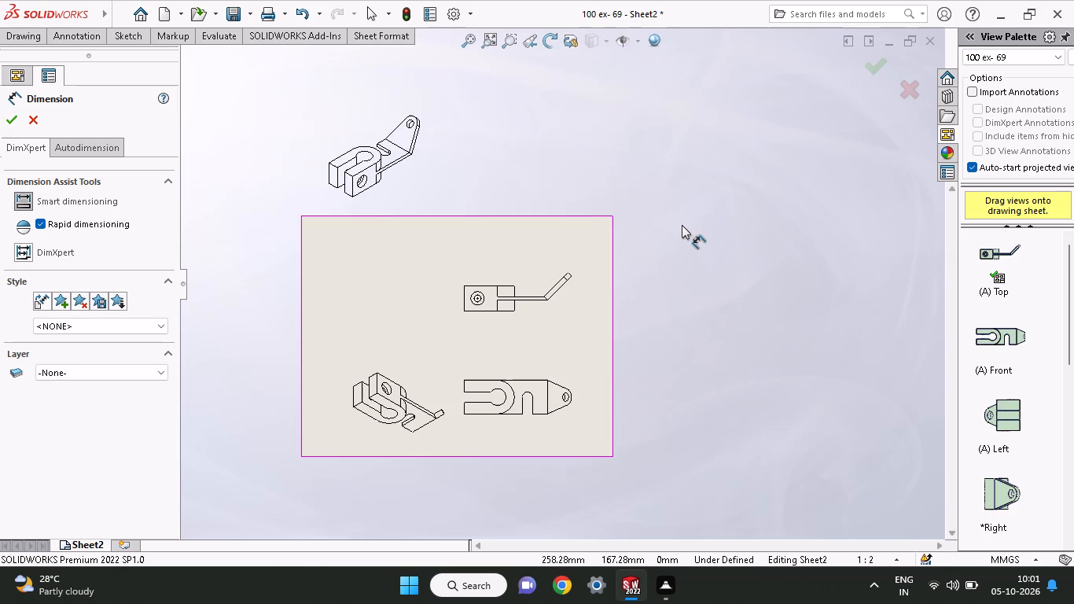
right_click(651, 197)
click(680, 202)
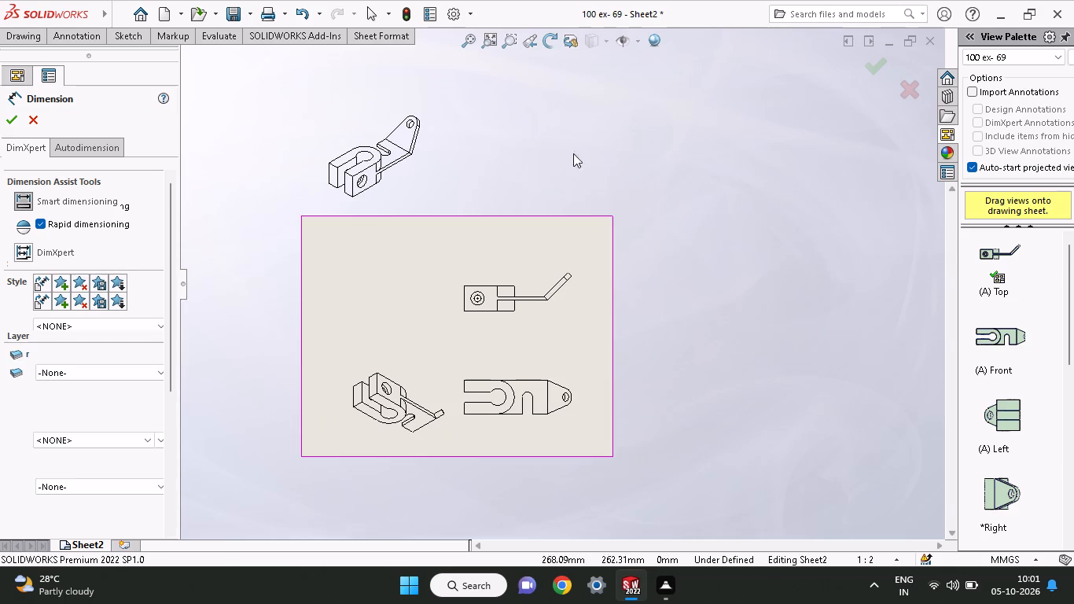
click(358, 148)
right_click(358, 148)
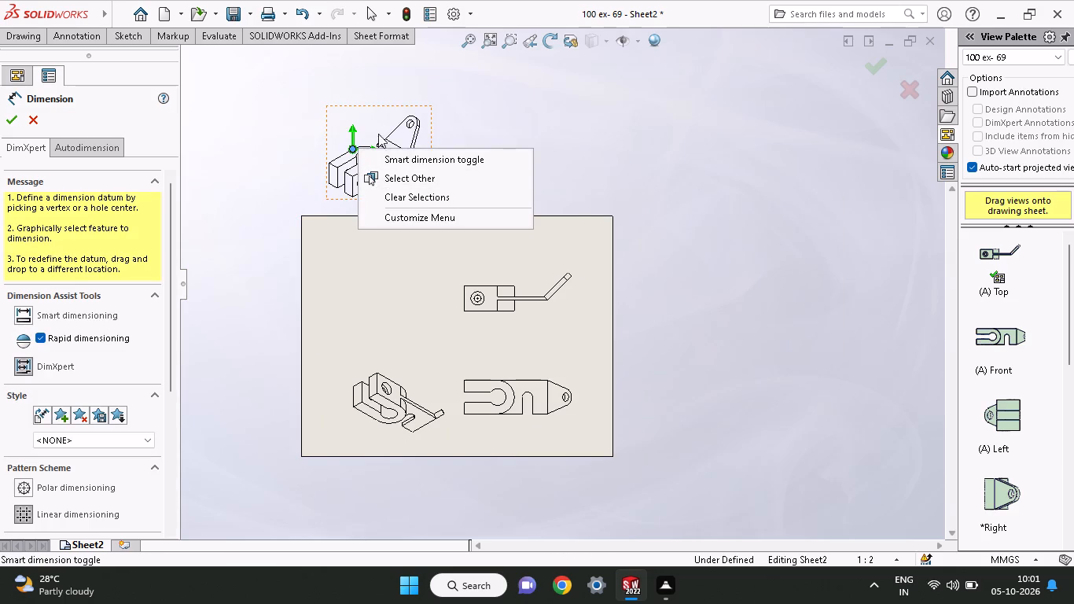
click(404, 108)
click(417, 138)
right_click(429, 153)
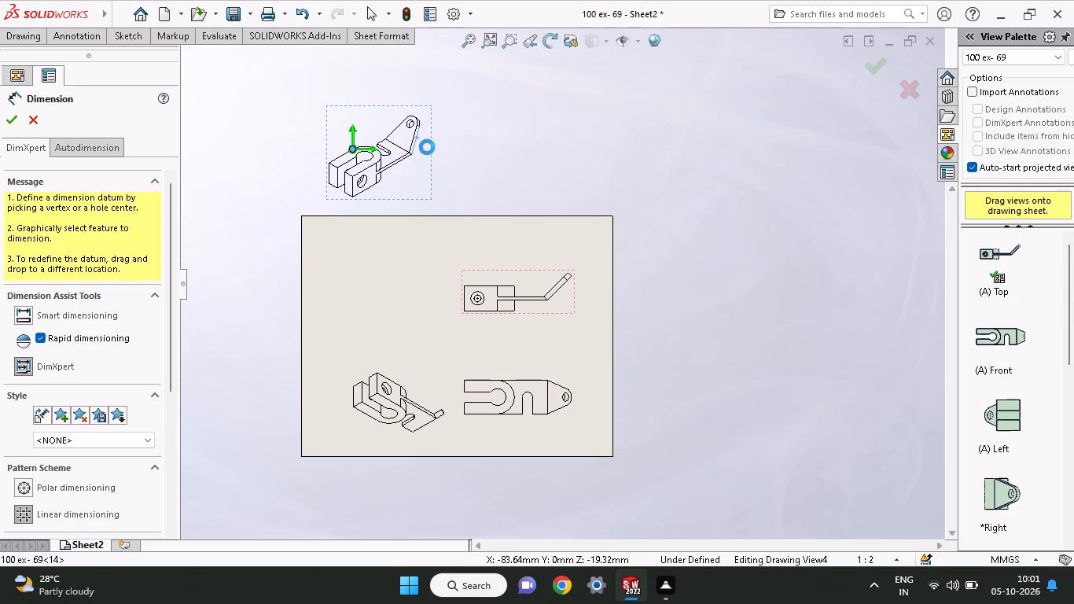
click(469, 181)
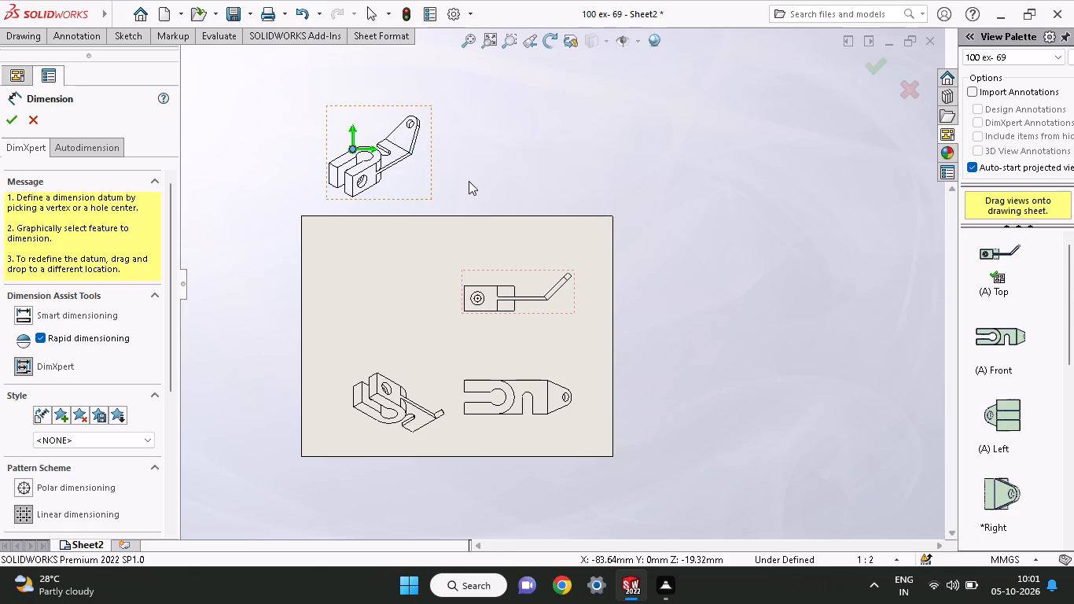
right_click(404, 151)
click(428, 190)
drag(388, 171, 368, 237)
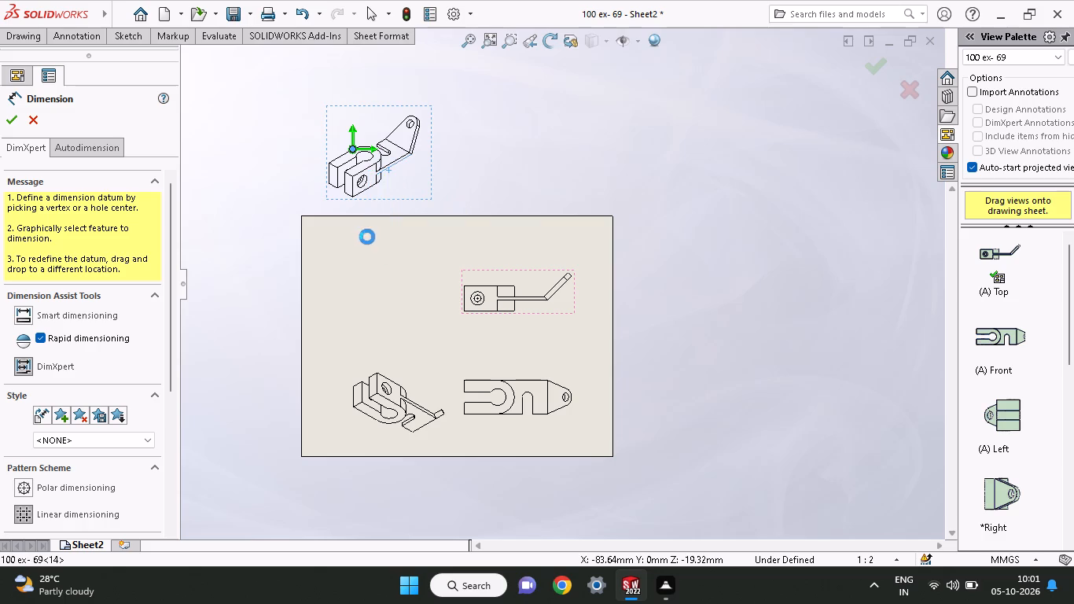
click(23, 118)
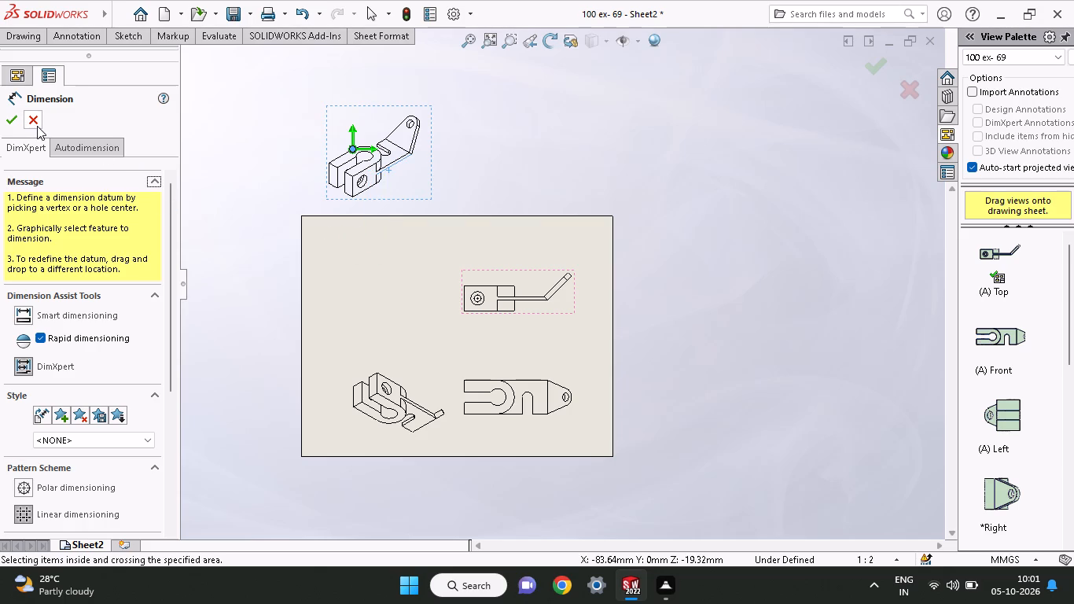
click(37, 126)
Delete the extra isometric view lying outside the sheet, above its upper border.
click(347, 166)
right_click(347, 166)
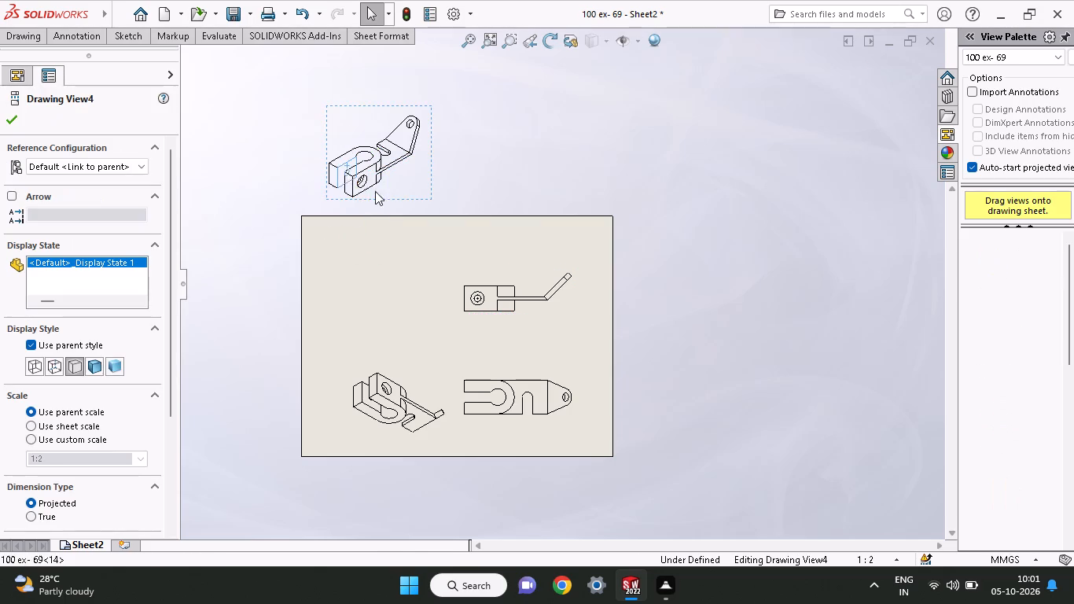
click(367, 394)
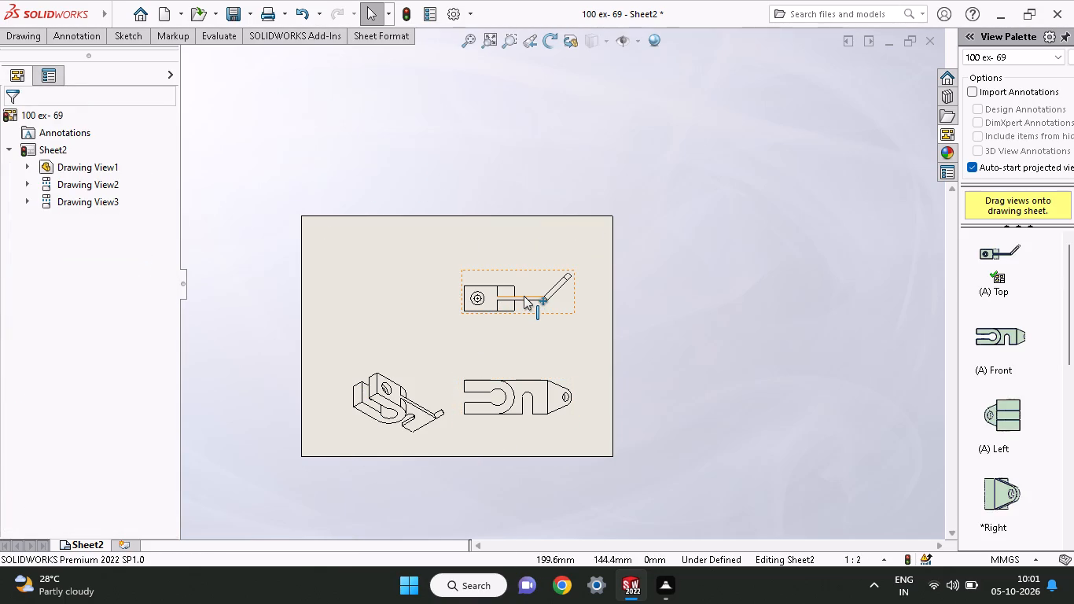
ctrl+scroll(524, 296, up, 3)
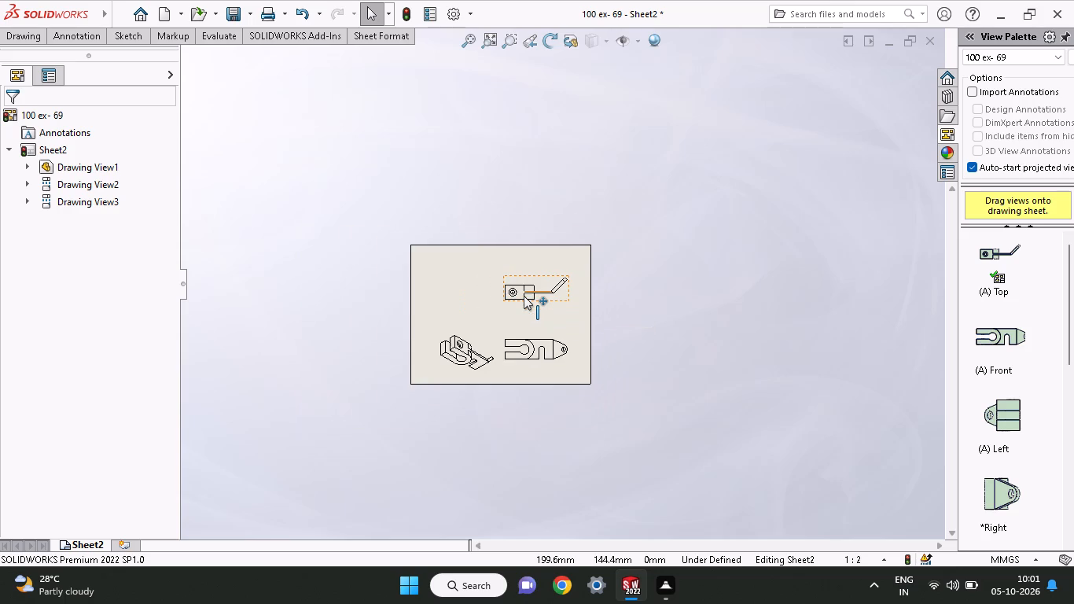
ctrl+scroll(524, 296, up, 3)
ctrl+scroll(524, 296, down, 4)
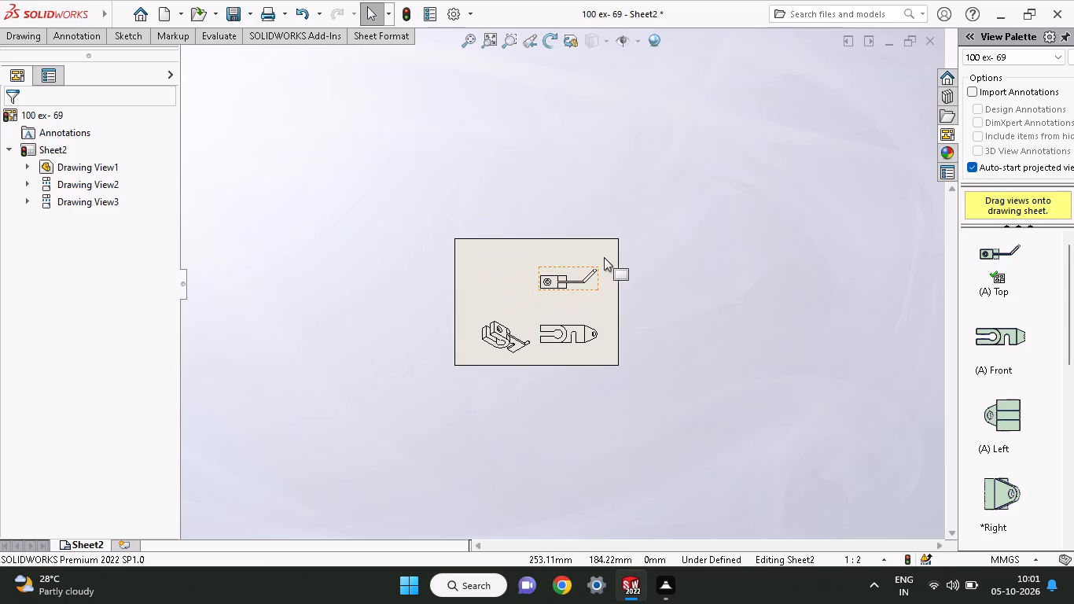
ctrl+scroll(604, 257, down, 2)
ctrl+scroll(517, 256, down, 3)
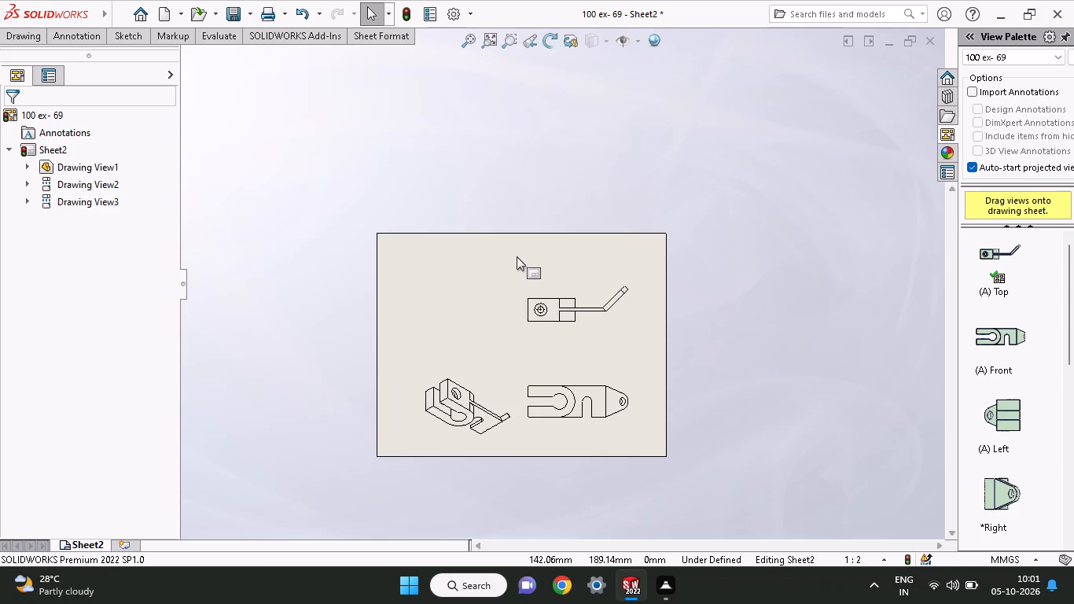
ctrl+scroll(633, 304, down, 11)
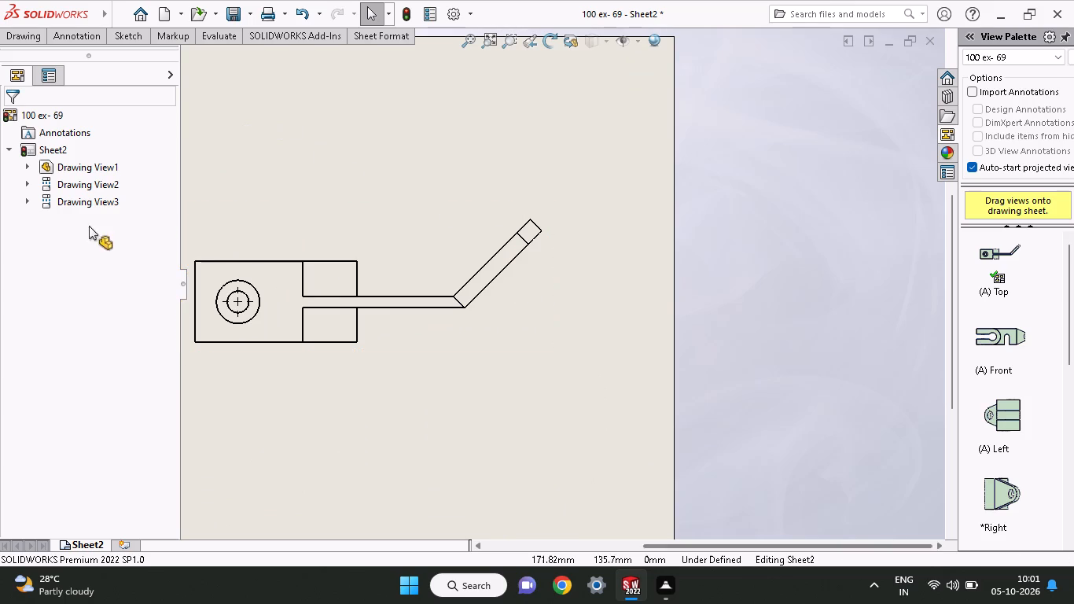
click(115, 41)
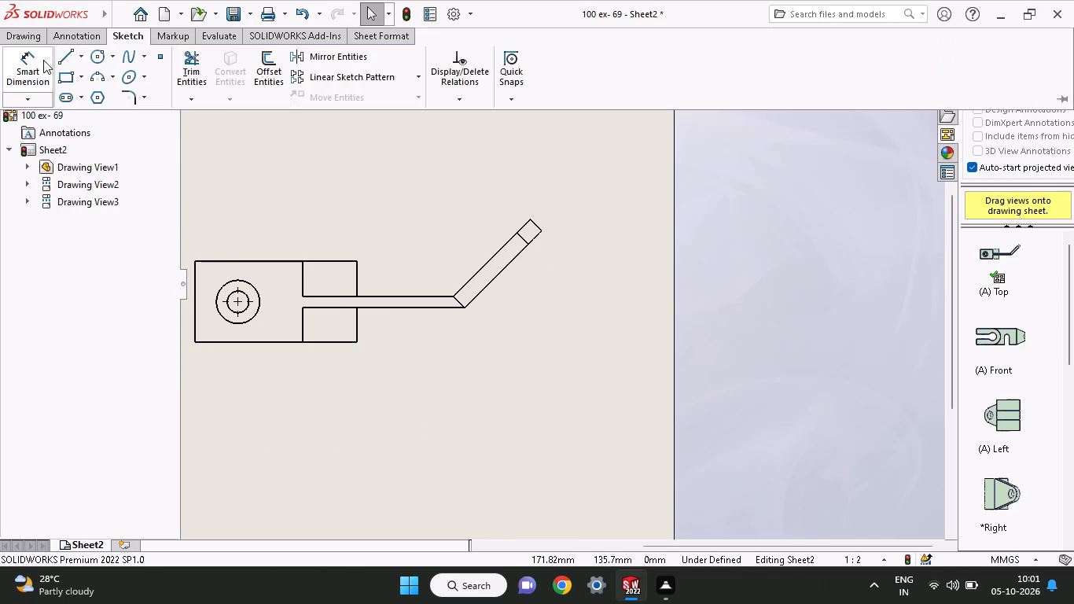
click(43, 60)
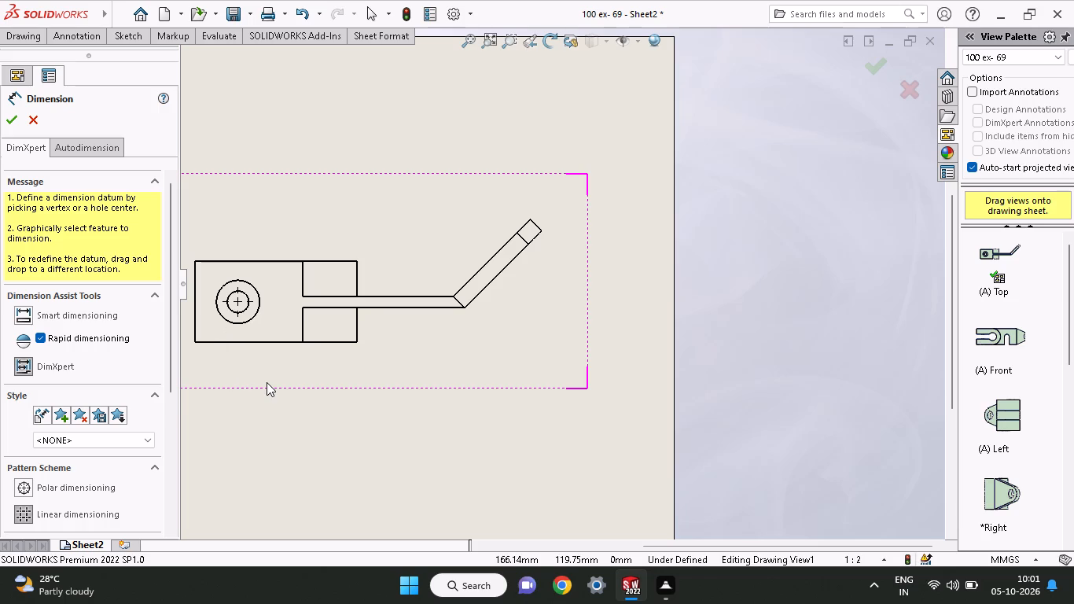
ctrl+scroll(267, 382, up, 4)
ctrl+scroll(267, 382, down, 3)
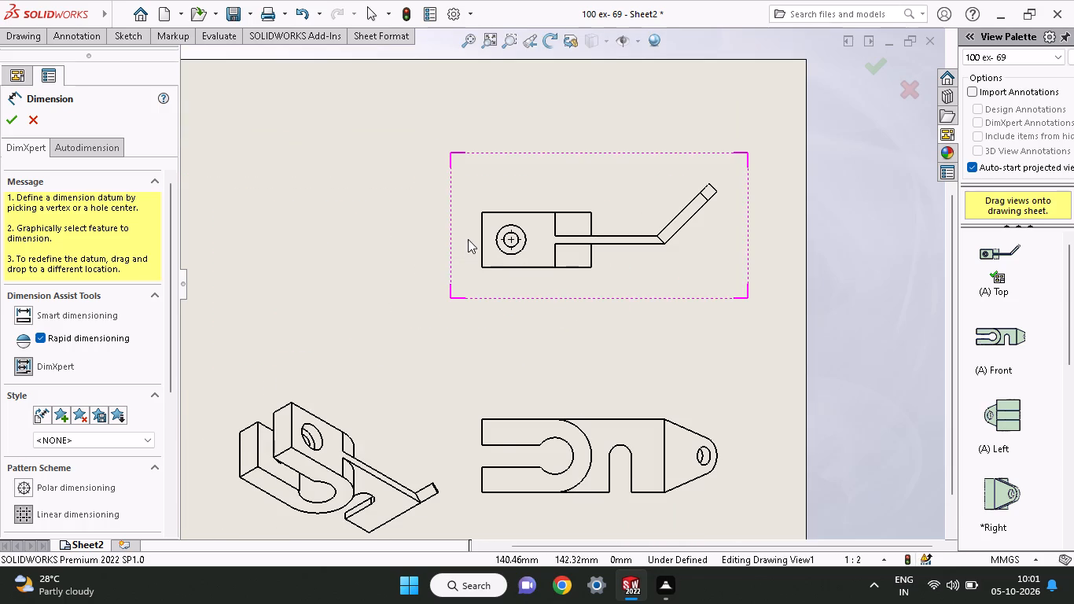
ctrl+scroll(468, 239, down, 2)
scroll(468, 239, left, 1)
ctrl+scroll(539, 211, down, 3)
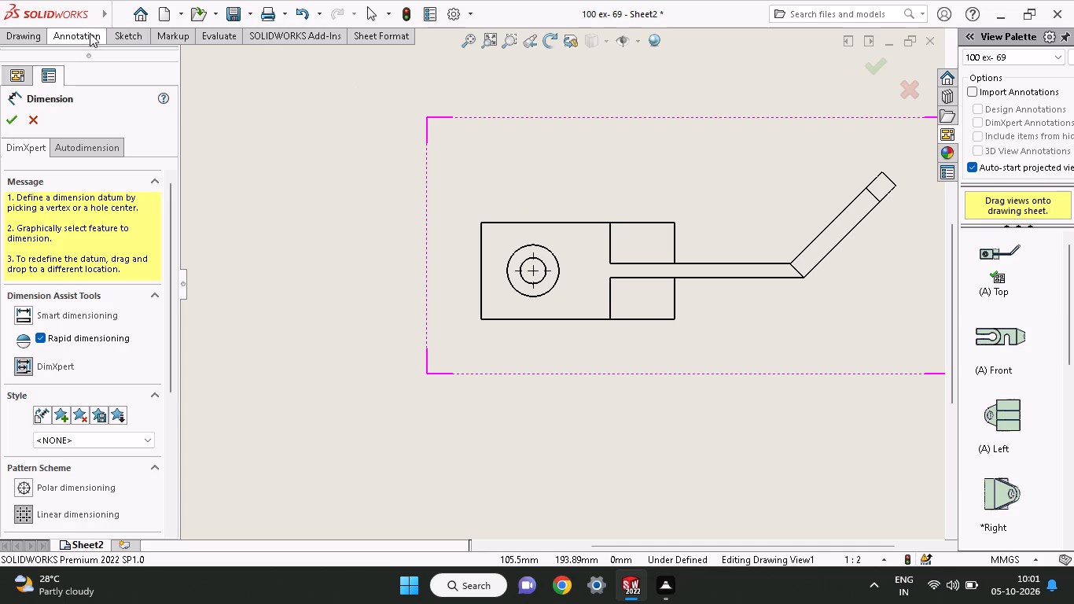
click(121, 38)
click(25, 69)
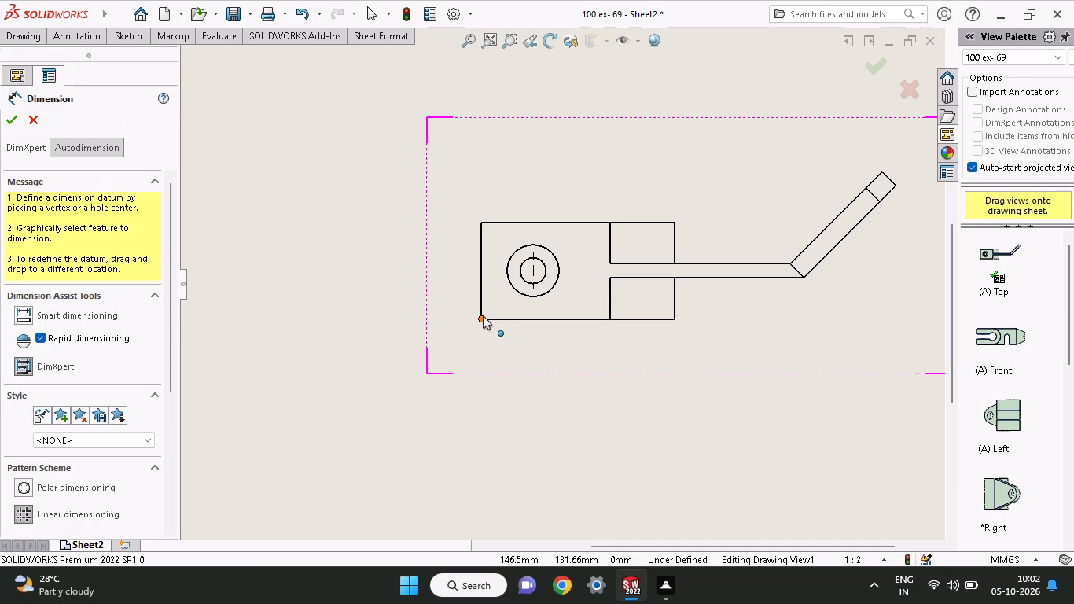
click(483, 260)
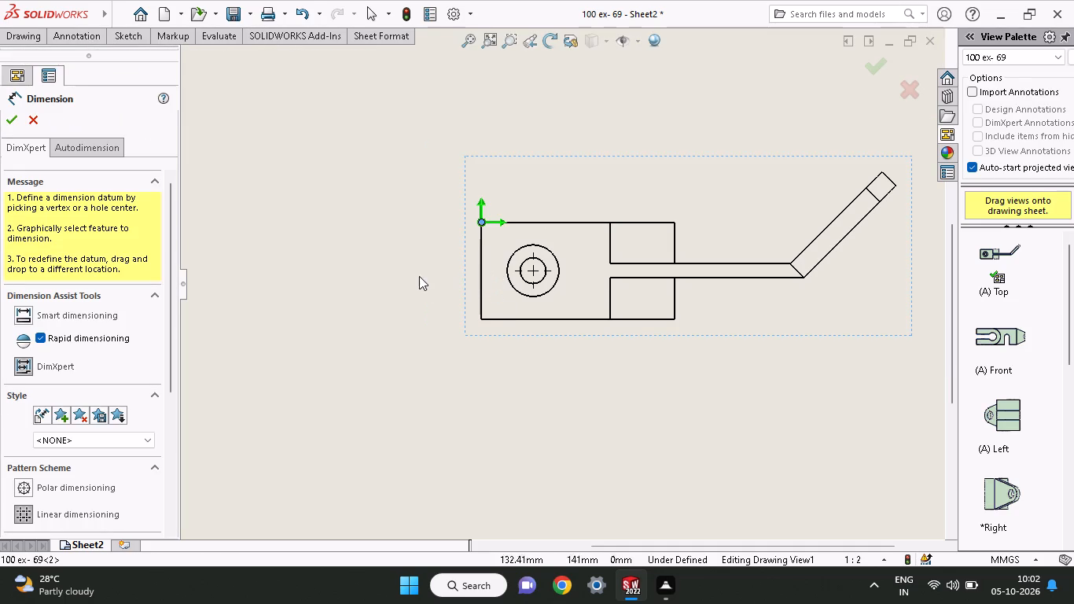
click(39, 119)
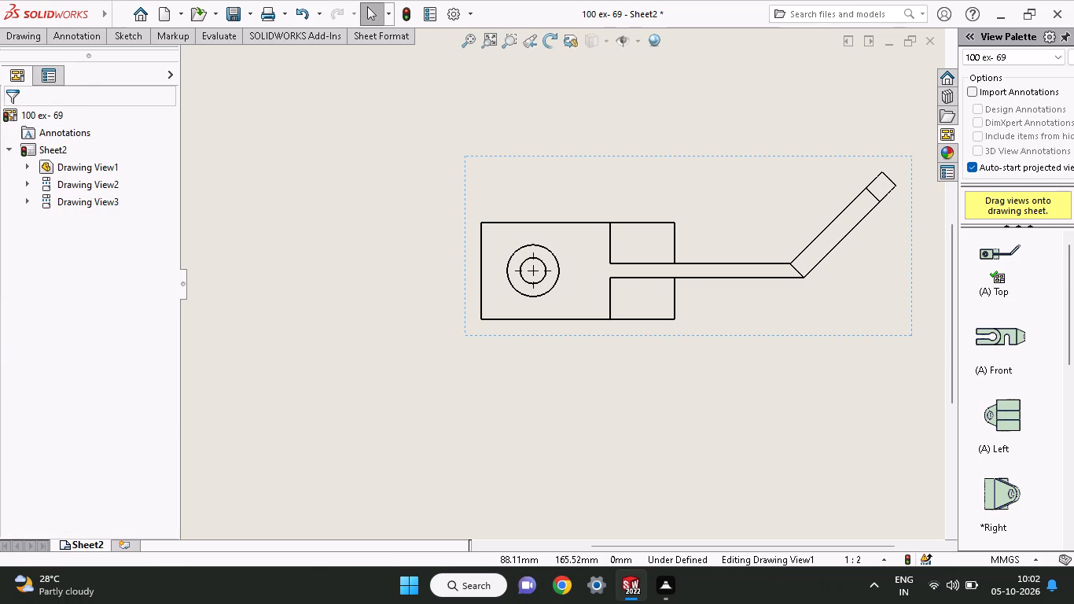
Start the Smart Dimension command for dimensioning the top view.
click(120, 33)
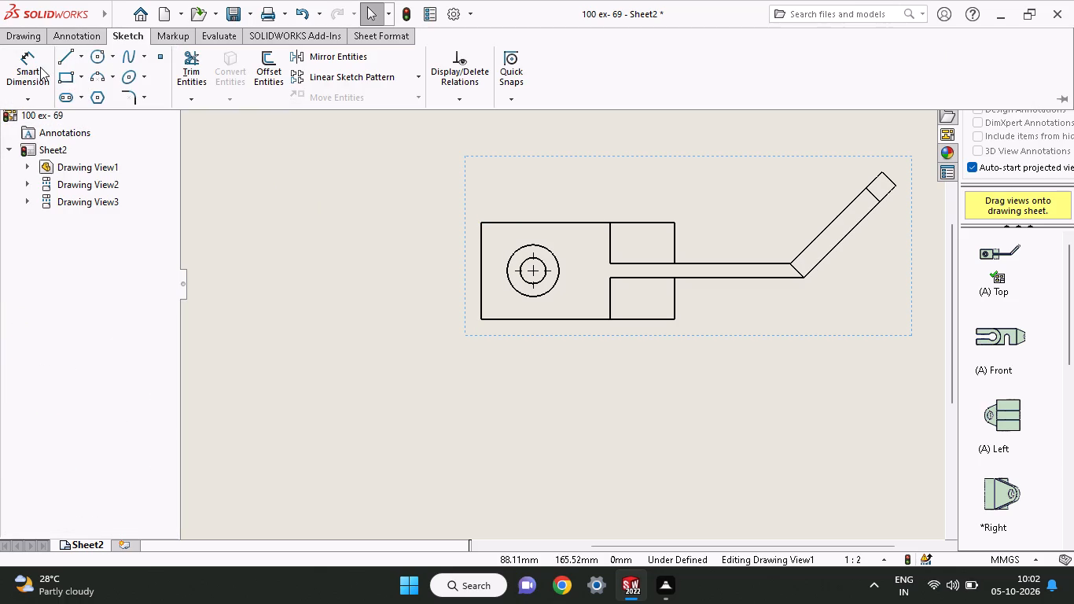
click(40, 67)
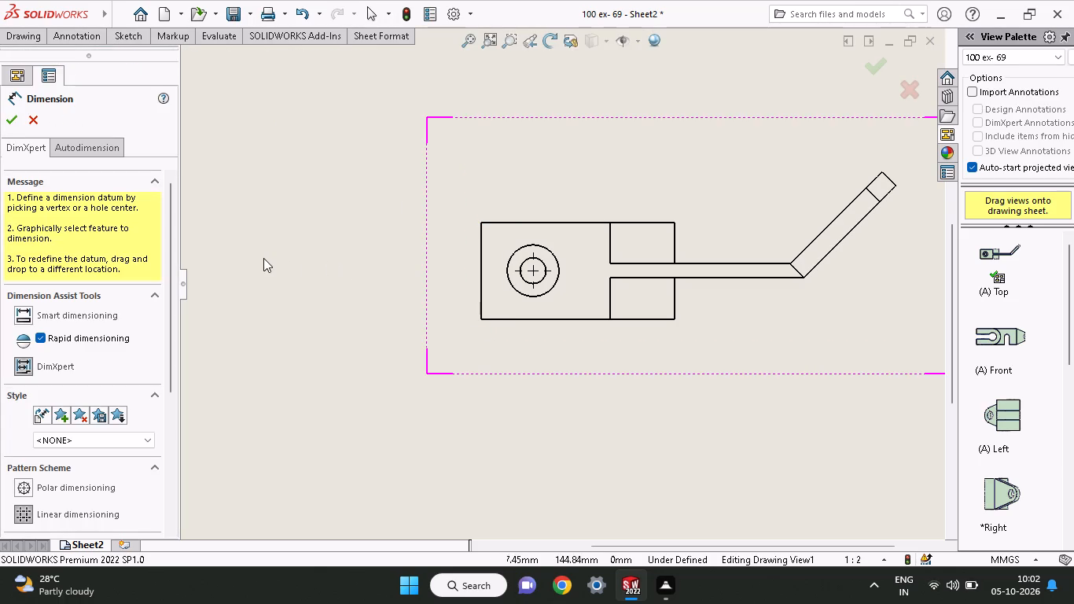
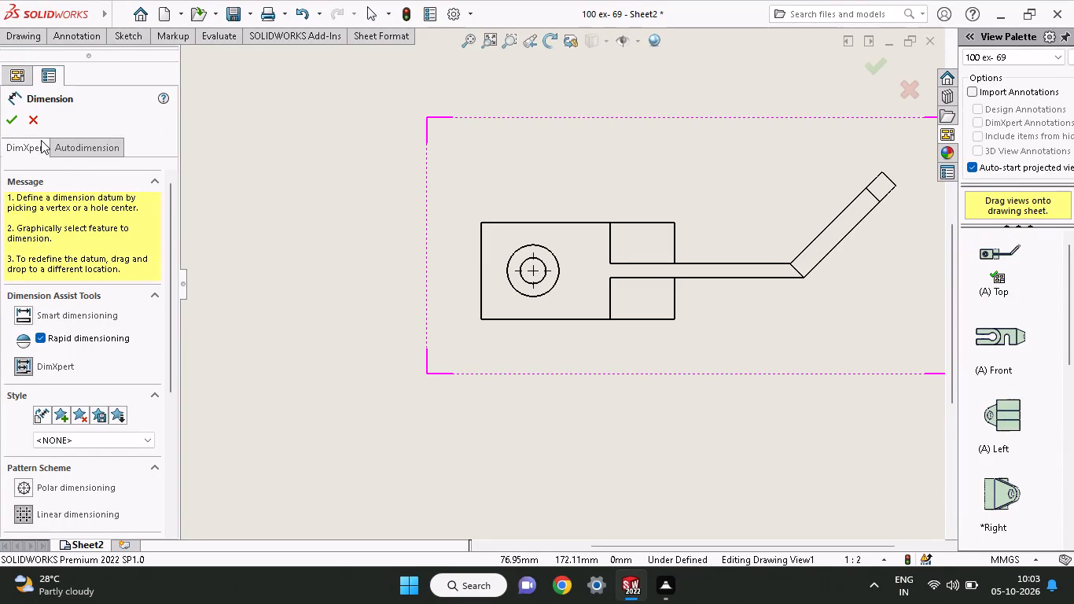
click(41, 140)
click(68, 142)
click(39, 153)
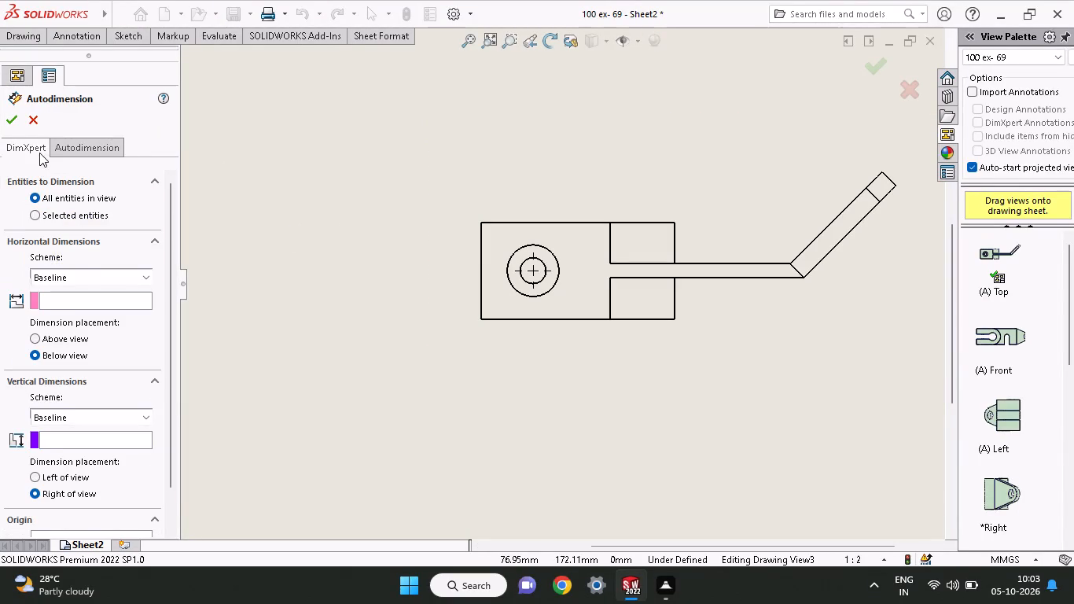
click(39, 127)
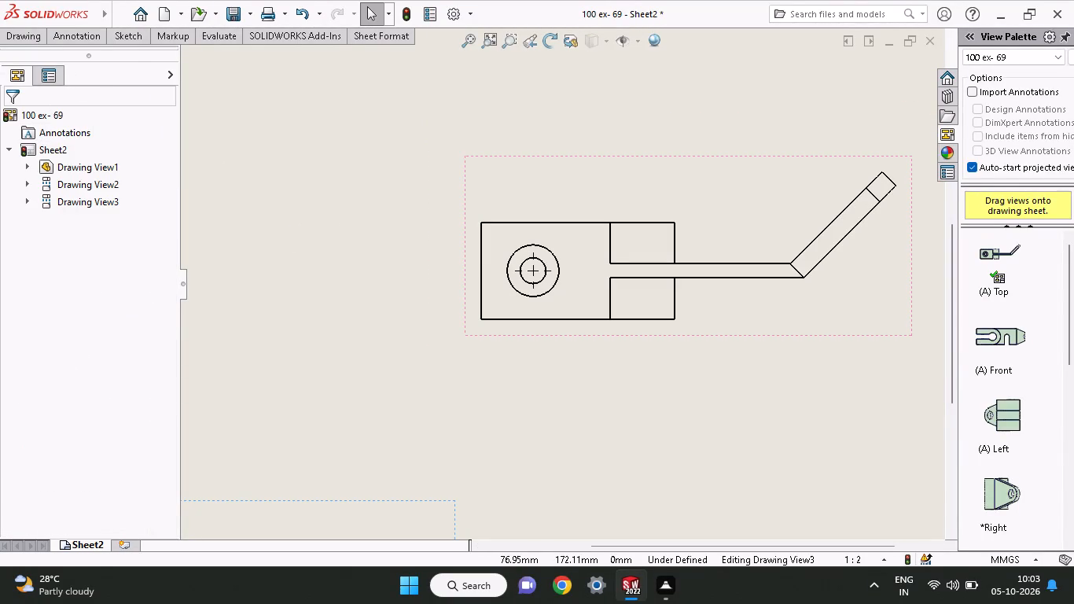
Dimension the height of the block's left edge in the top view with Smart Dimension, placing it left of the view.
click(128, 41)
click(26, 74)
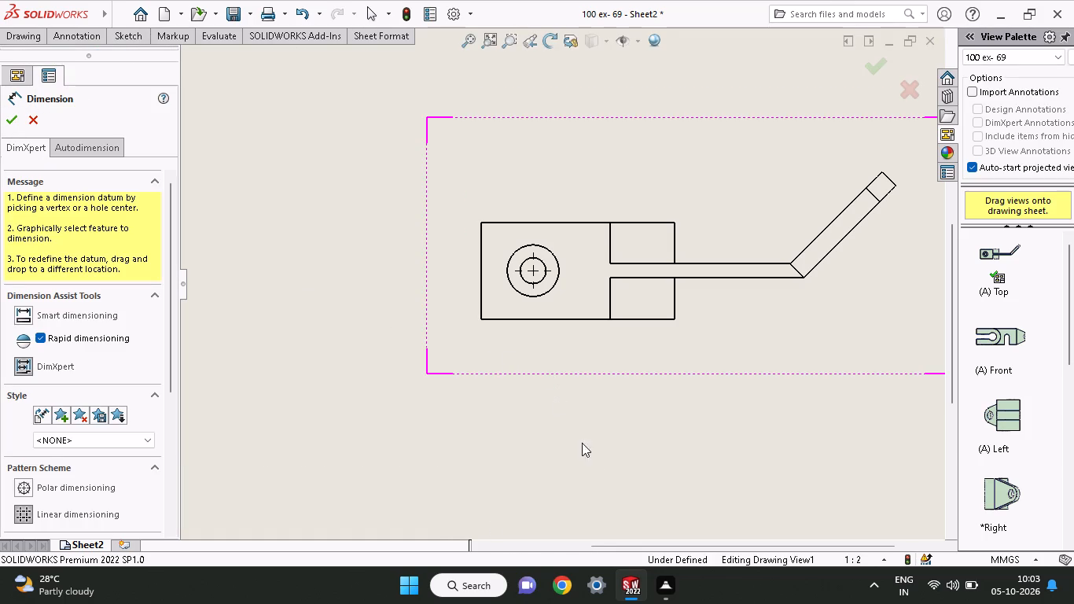
click(72, 311)
click(481, 319)
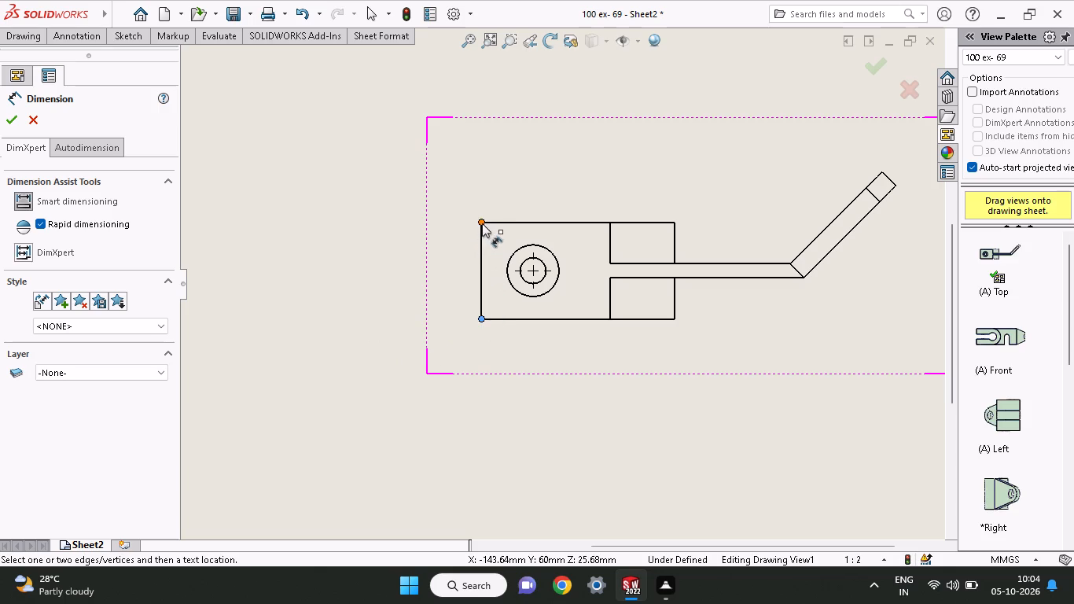
click(482, 223)
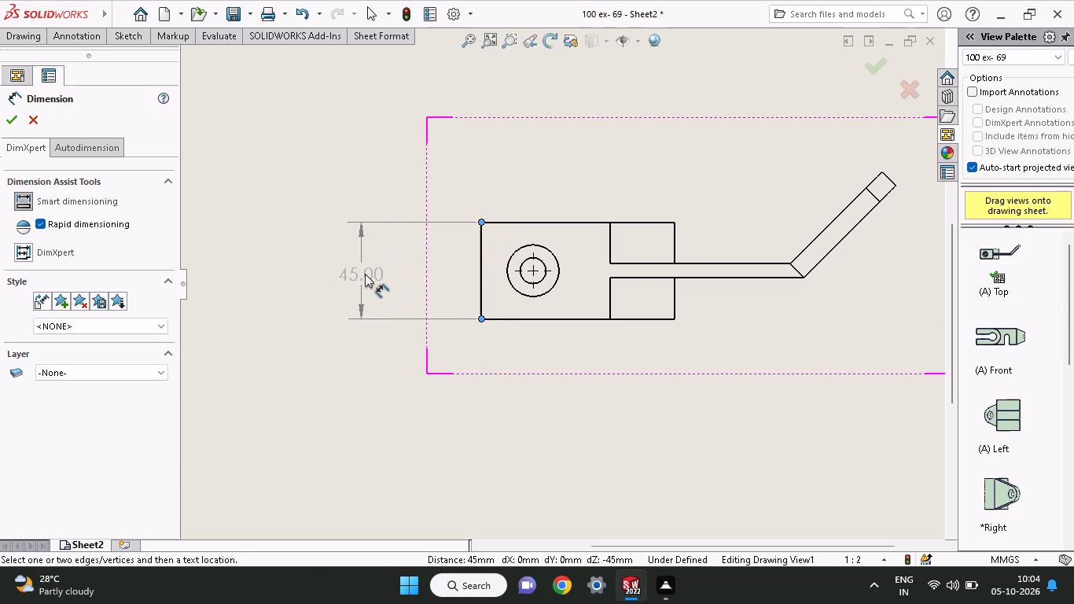
click(356, 274)
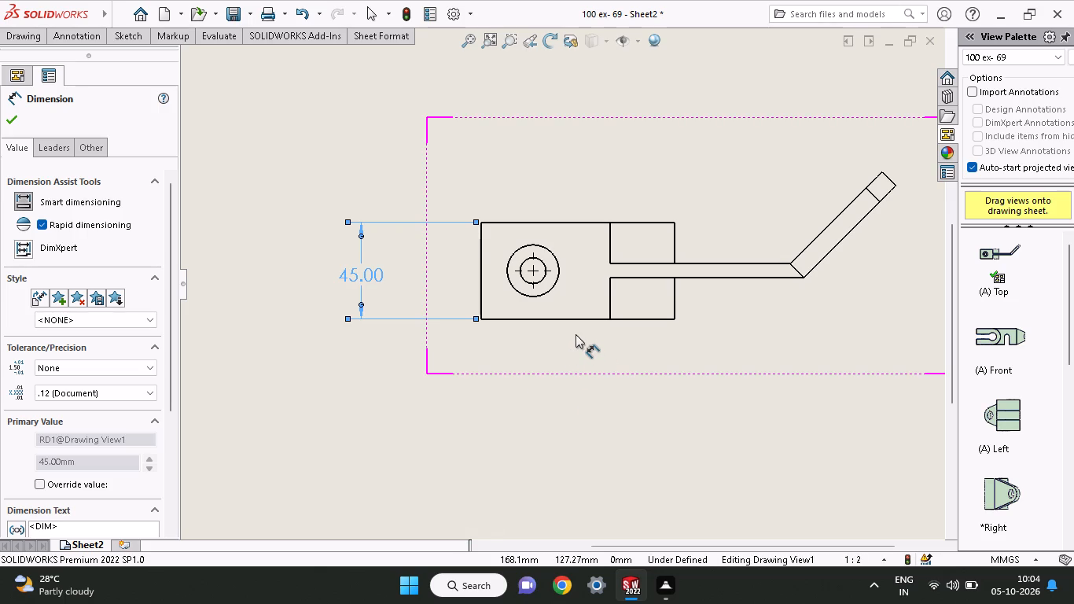
Add diameter dimensions to the outer and inner concentric circles in the top view, placing both below the block.
click(549, 289)
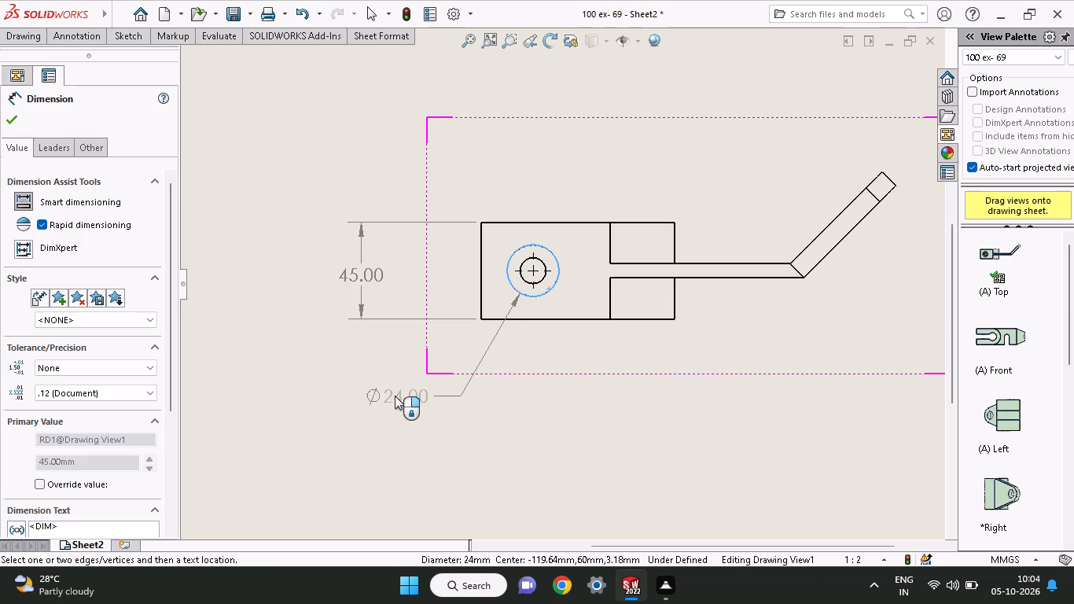
click(395, 396)
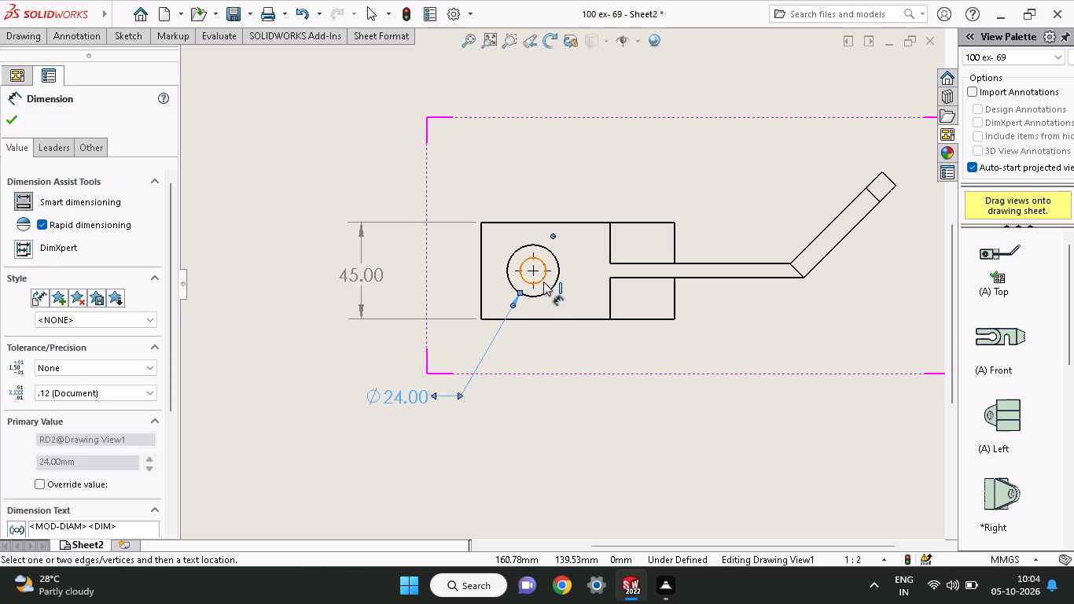
click(543, 282)
click(613, 386)
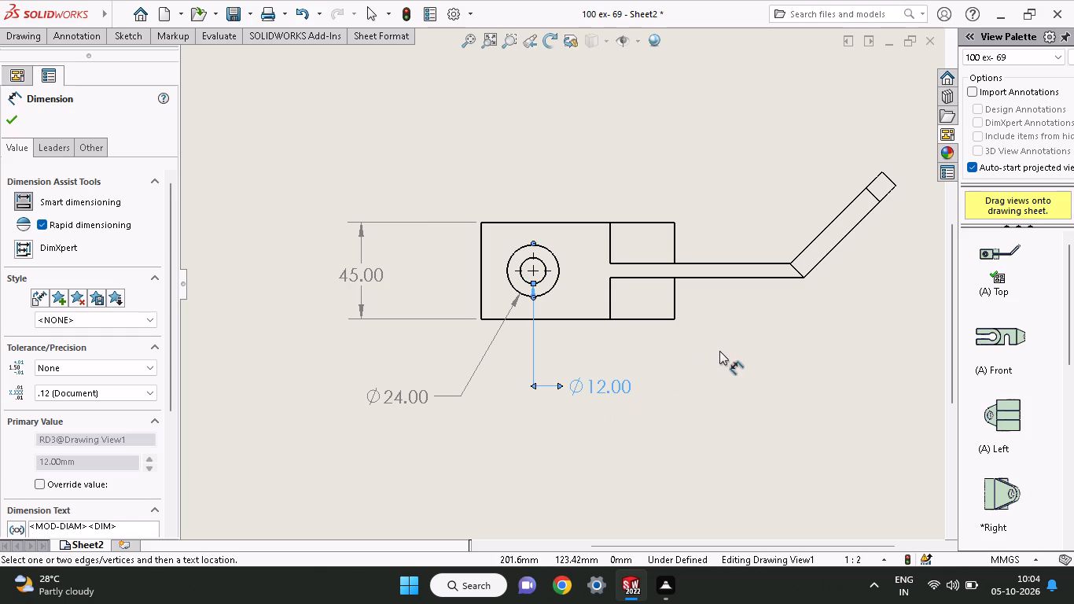
Dimension the angle between the upper edges of the straight arm and the inclined arm, placing it above the bend.
click(740, 262)
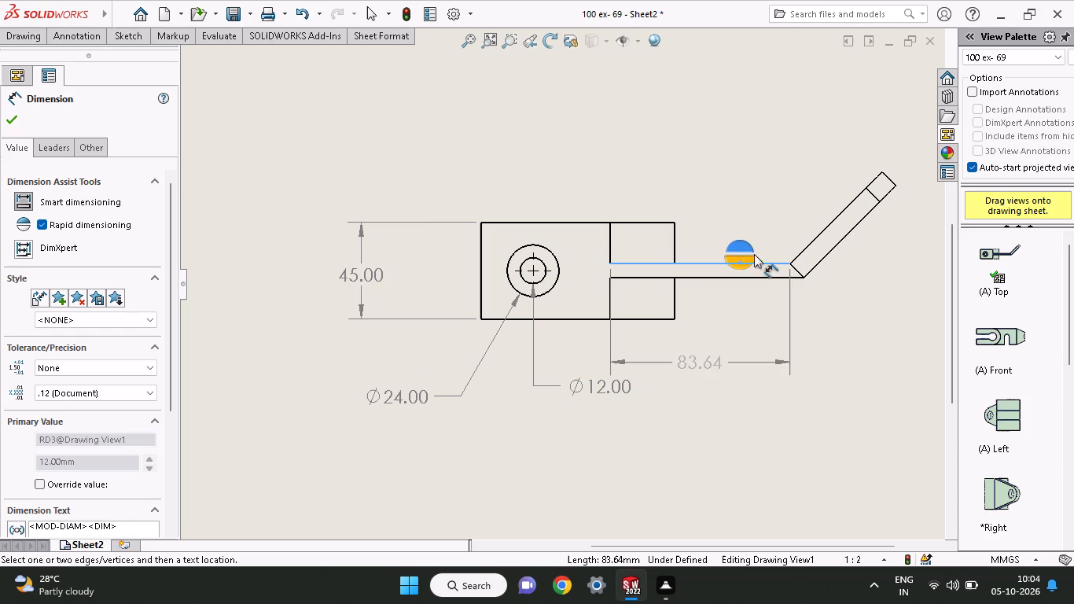
click(811, 241)
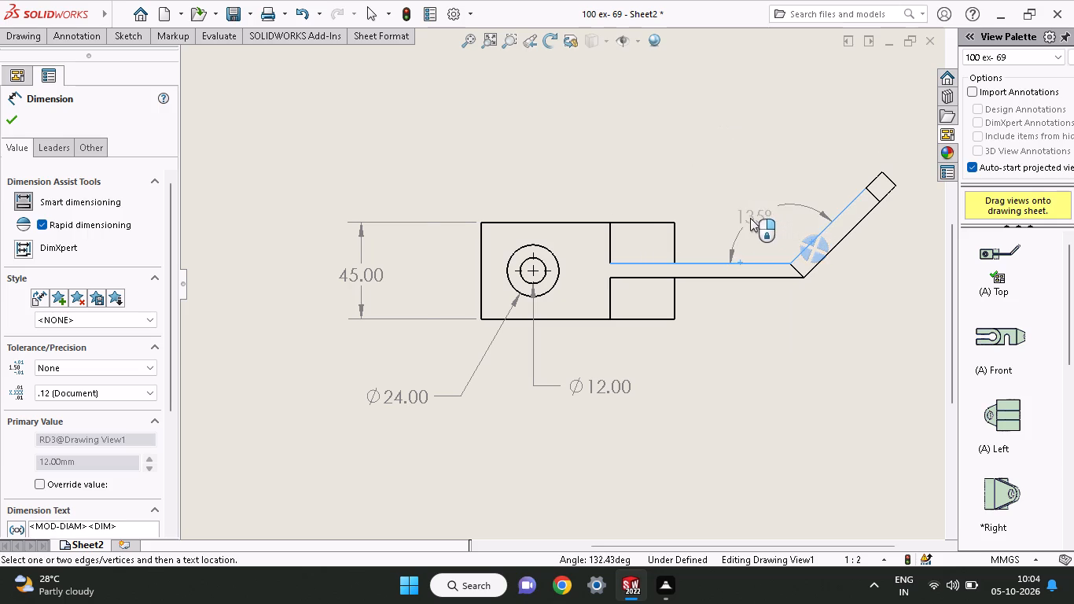
click(750, 218)
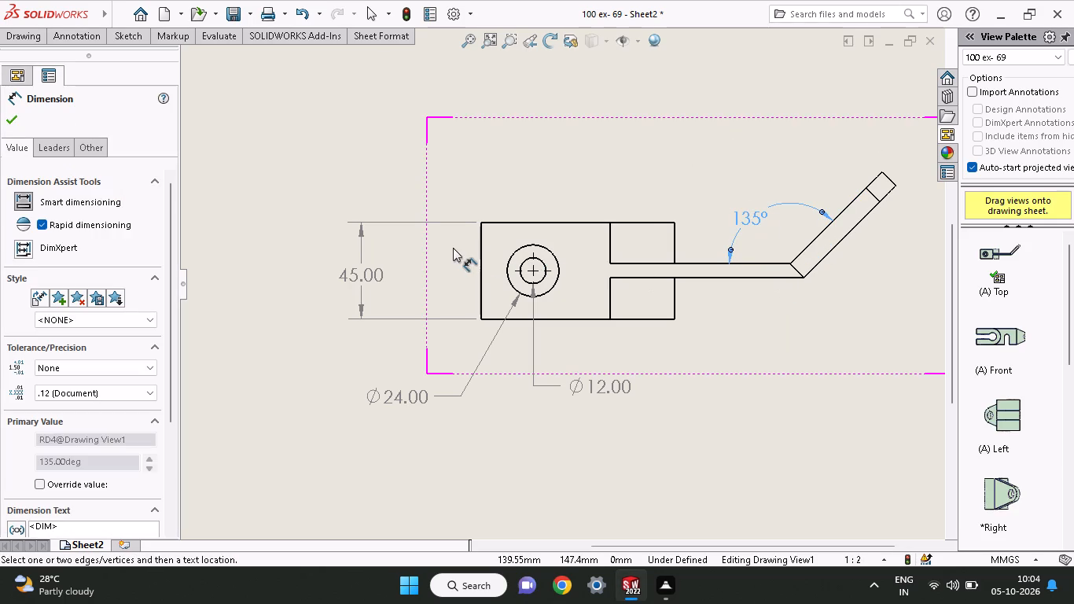
Dimension the block's right edge segment below the arm, place it beside the block, and finish dimensioning.
click(677, 304)
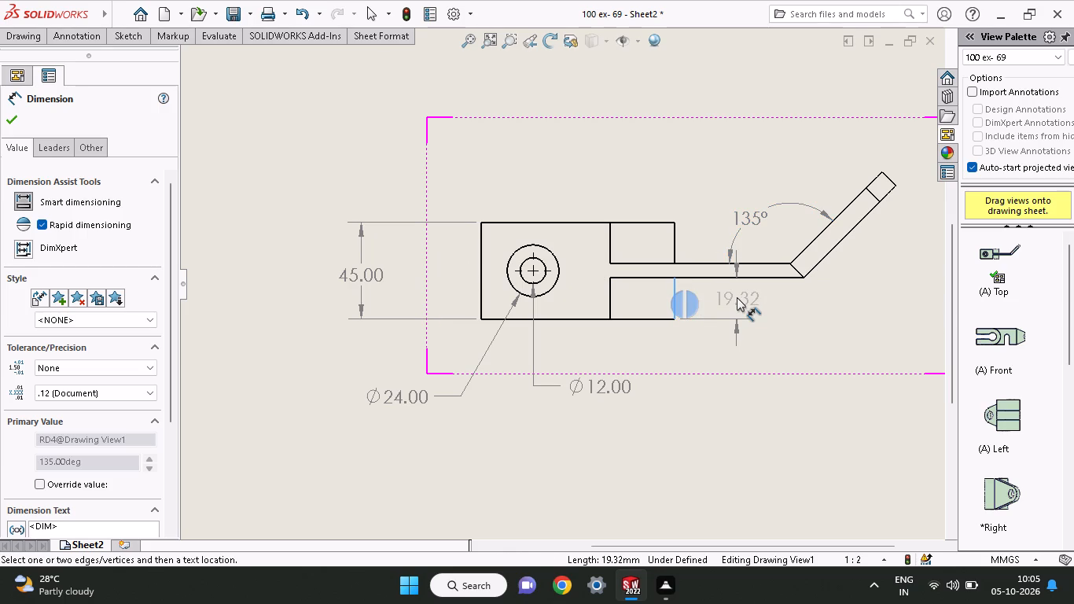
click(737, 297)
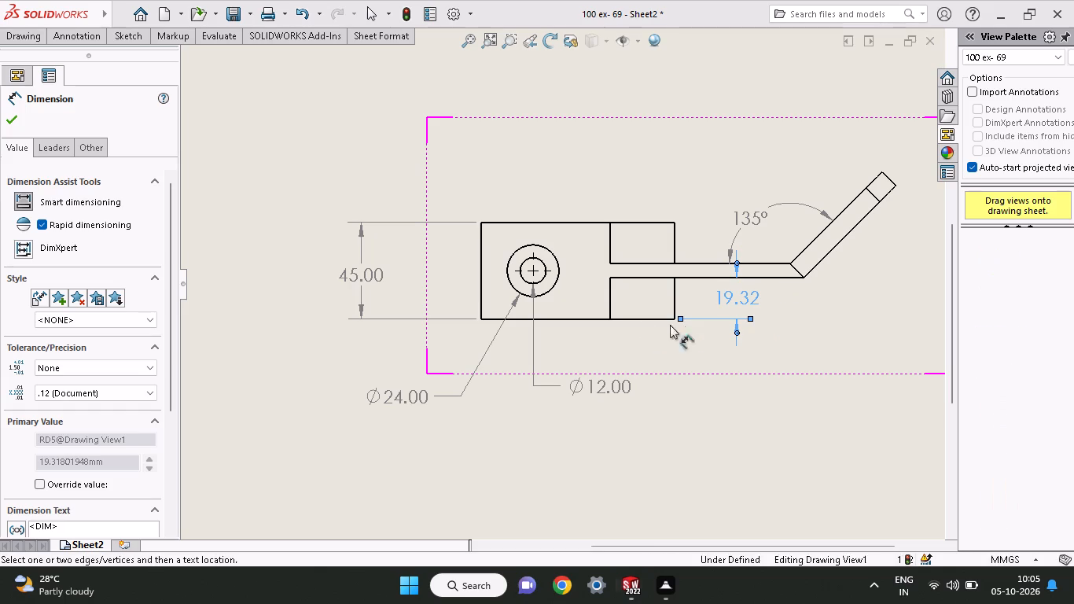
click(8, 120)
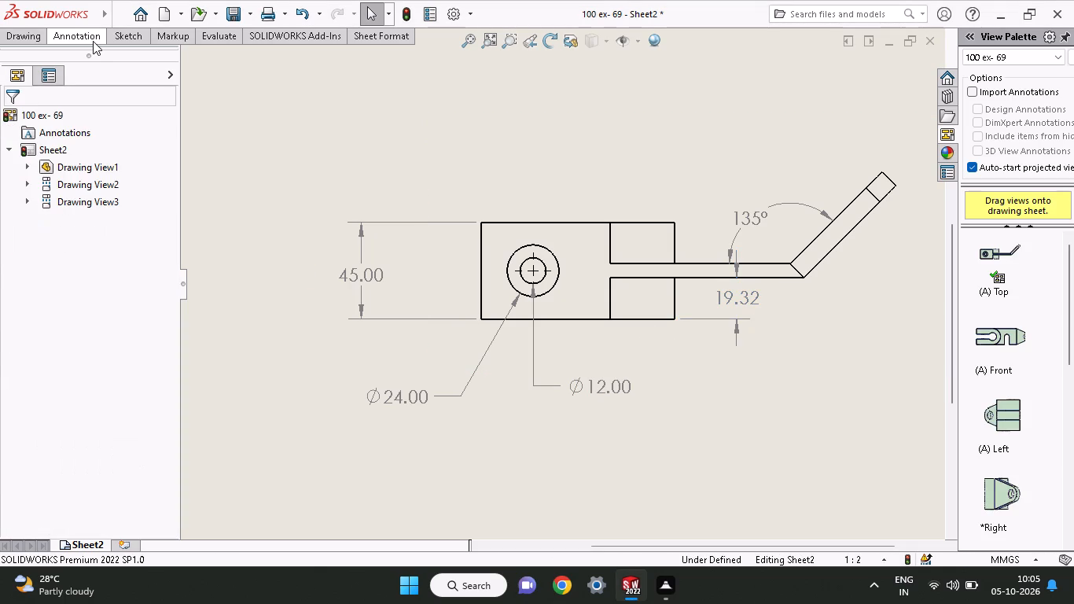
Dimension the length of the inclined arm's upper edge, placing it parallel to the arm above the angle dimension.
click(119, 35)
click(35, 79)
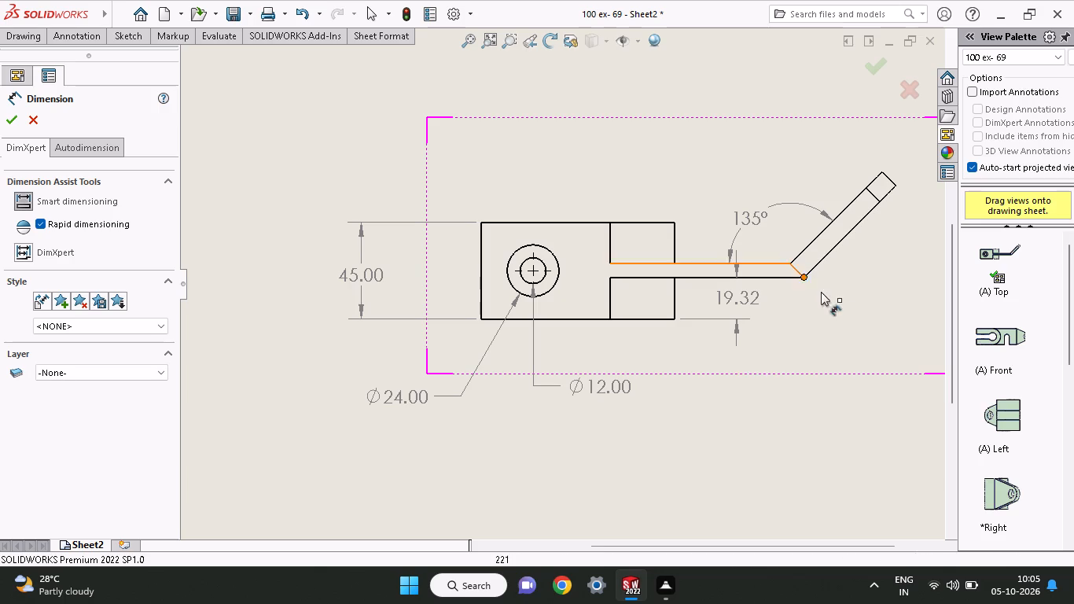
click(824, 231)
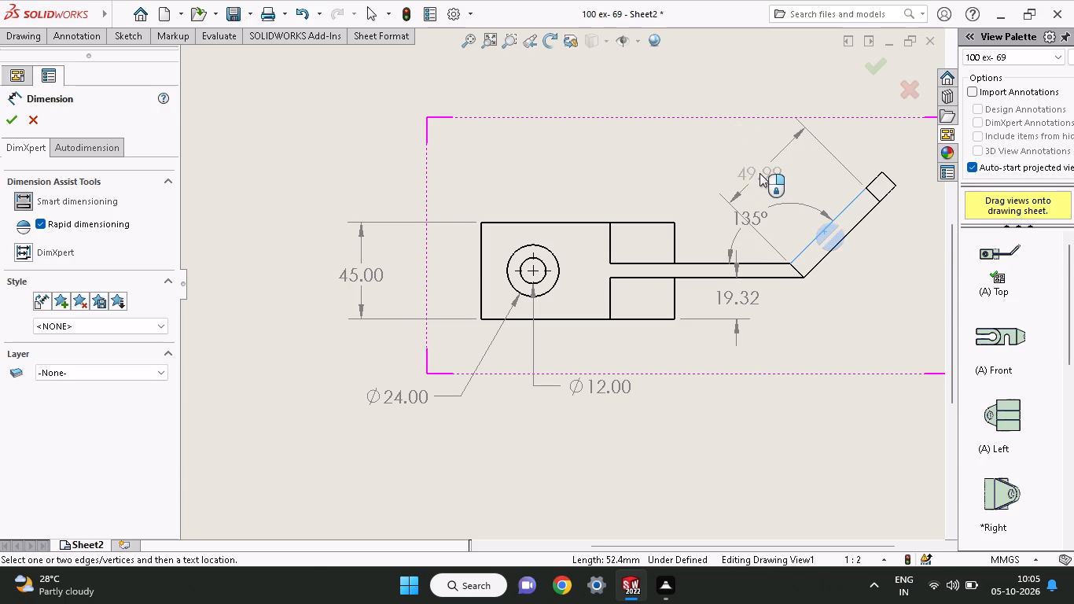
click(752, 173)
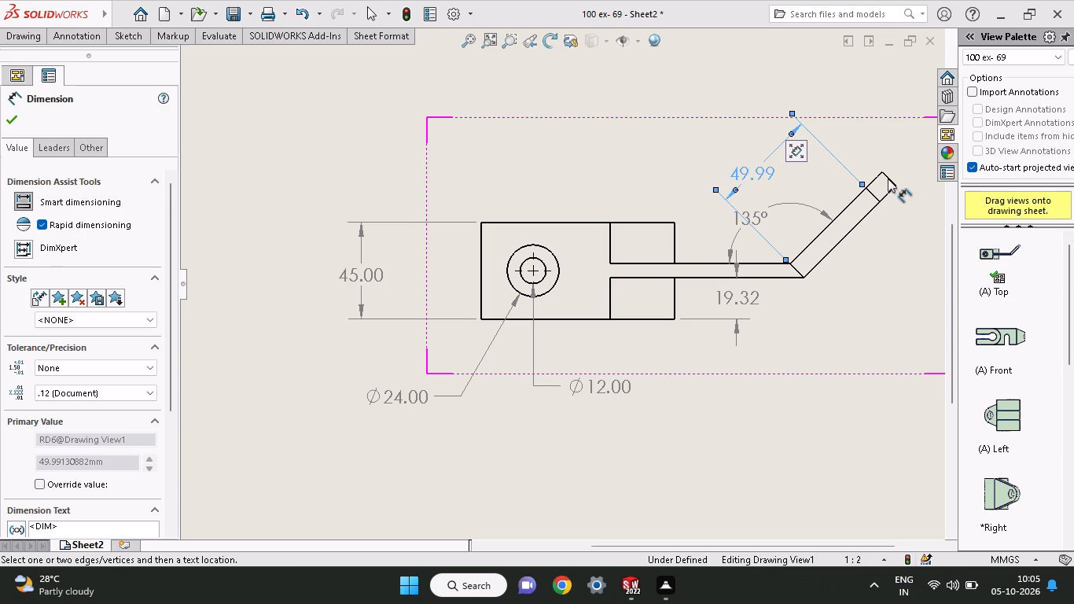
Dimension the horizontal distance from the block's lower-left corner to the circles' centre, placing it below the diameter dimensions.
click(534, 271)
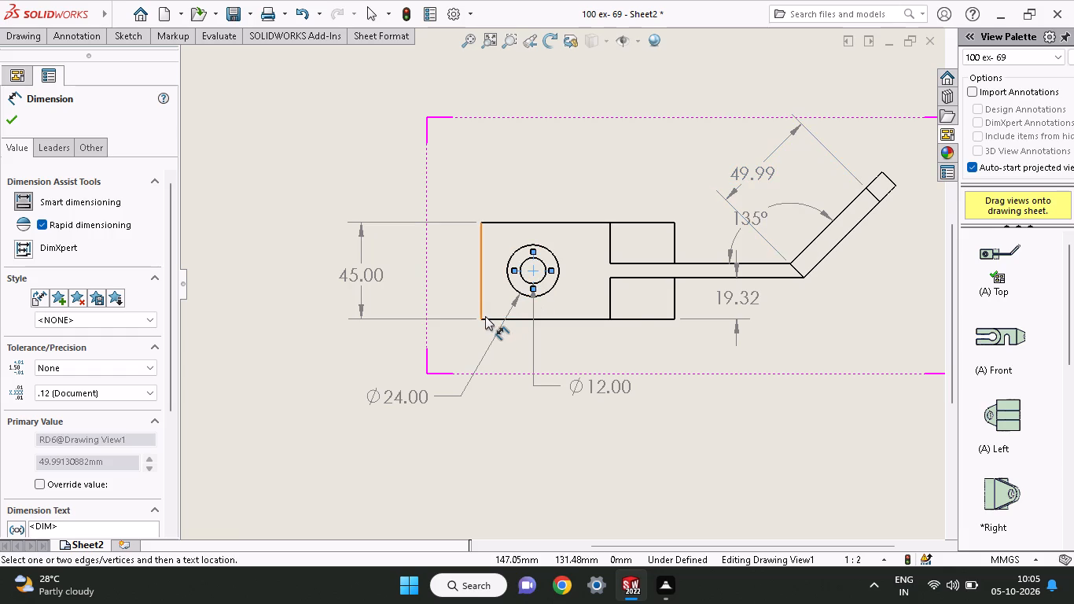
click(483, 319)
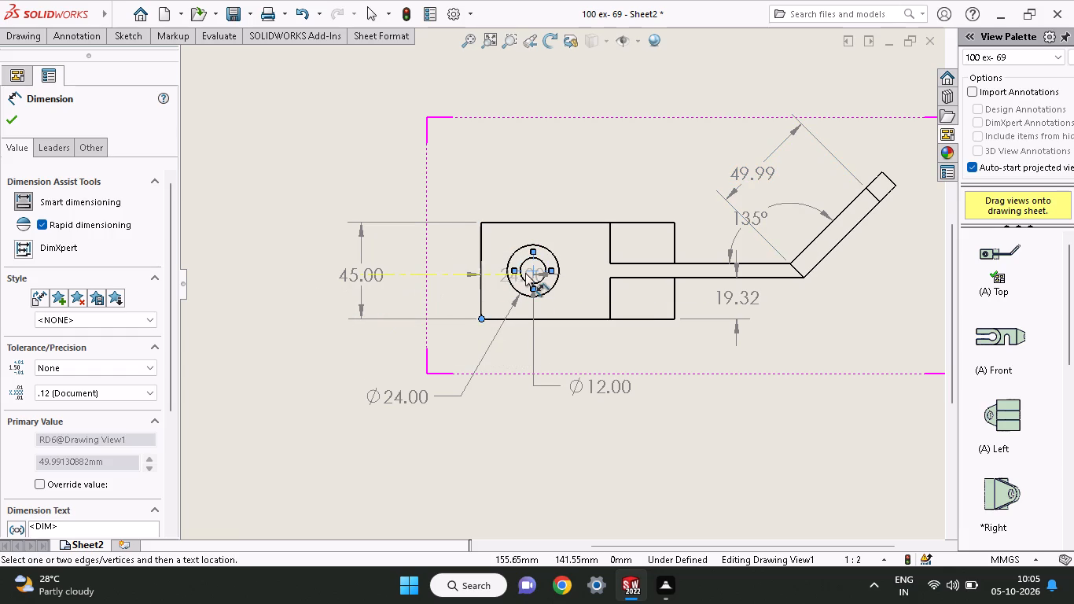
click(531, 270)
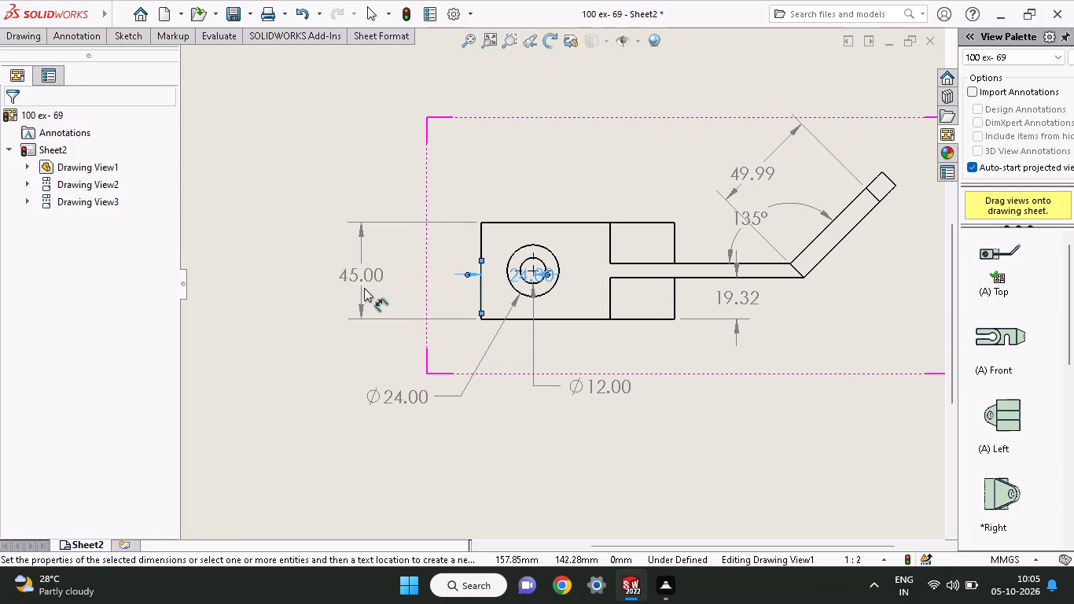
right_click(520, 278)
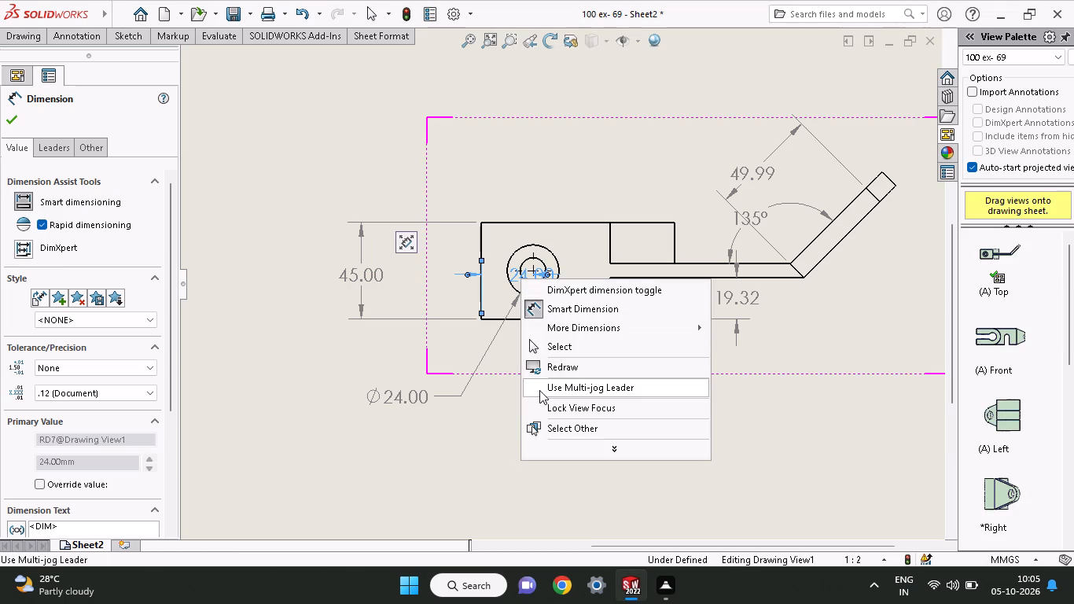
click(482, 341)
drag(519, 280, 519, 352)
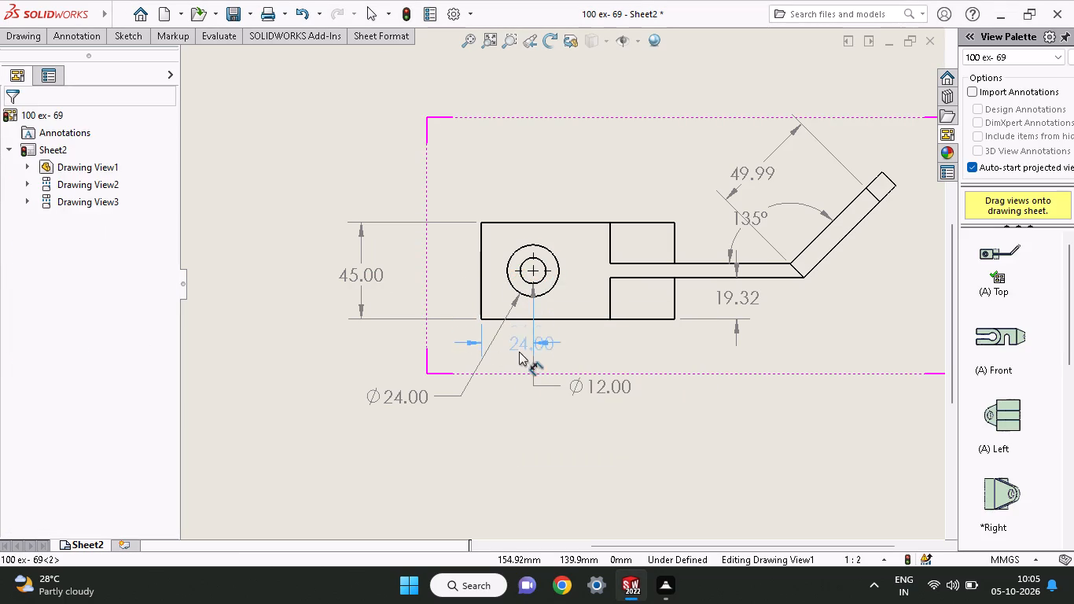
drag(519, 352, 511, 422)
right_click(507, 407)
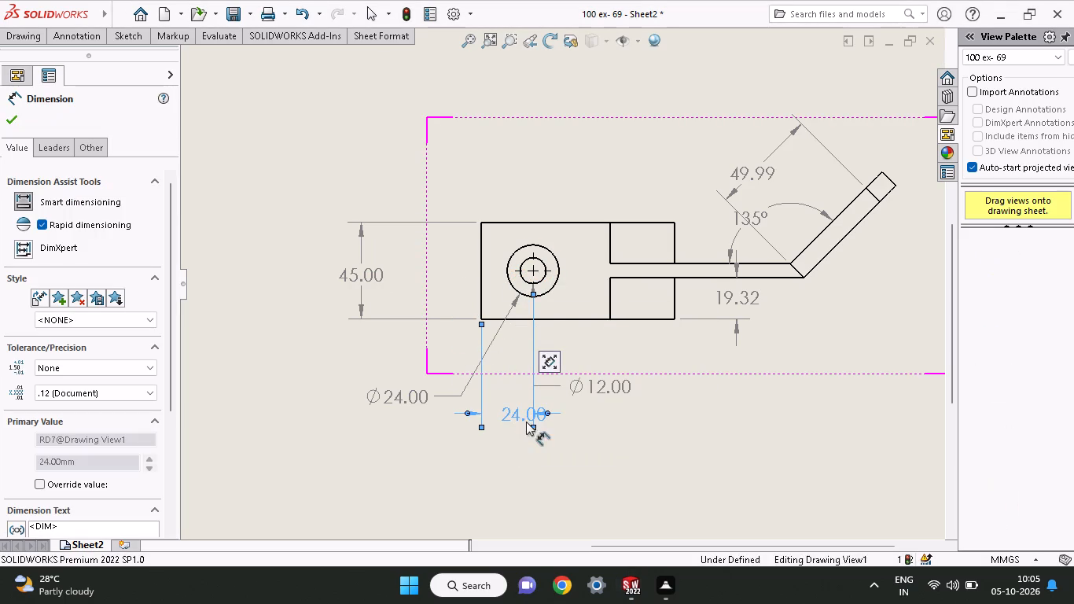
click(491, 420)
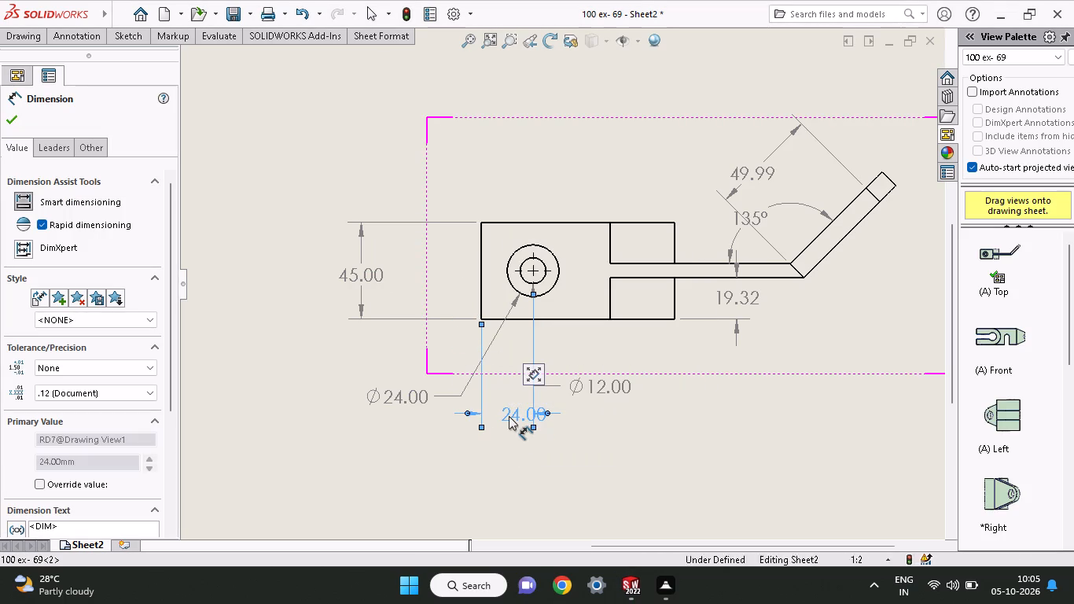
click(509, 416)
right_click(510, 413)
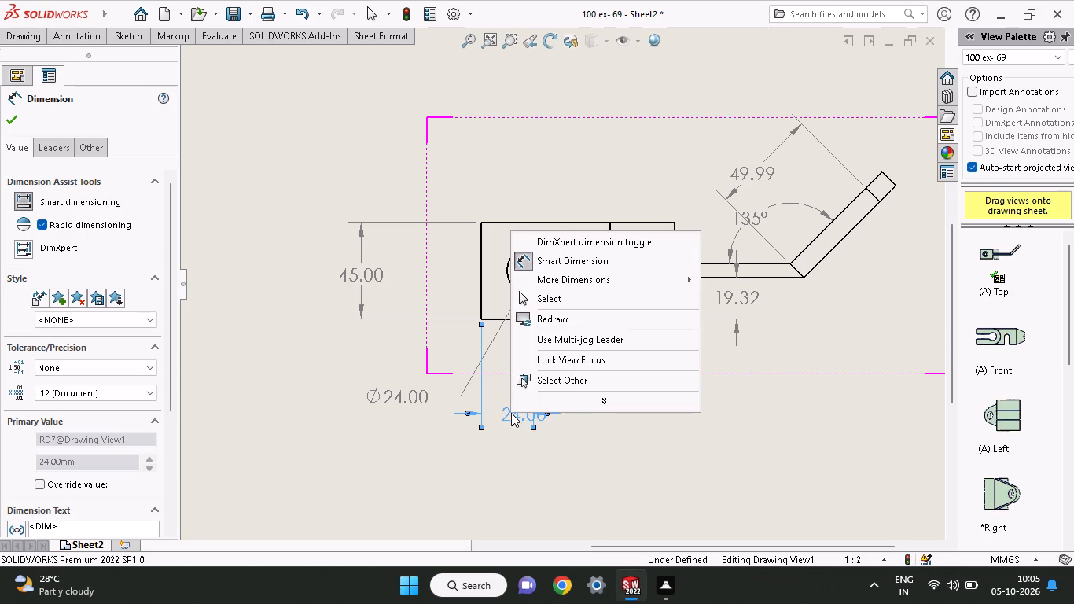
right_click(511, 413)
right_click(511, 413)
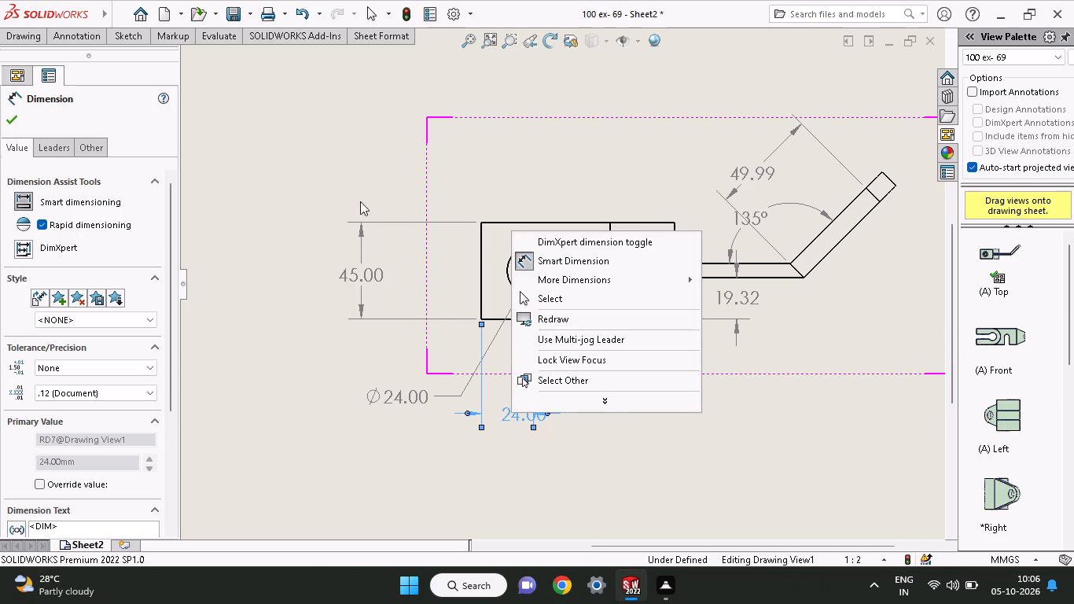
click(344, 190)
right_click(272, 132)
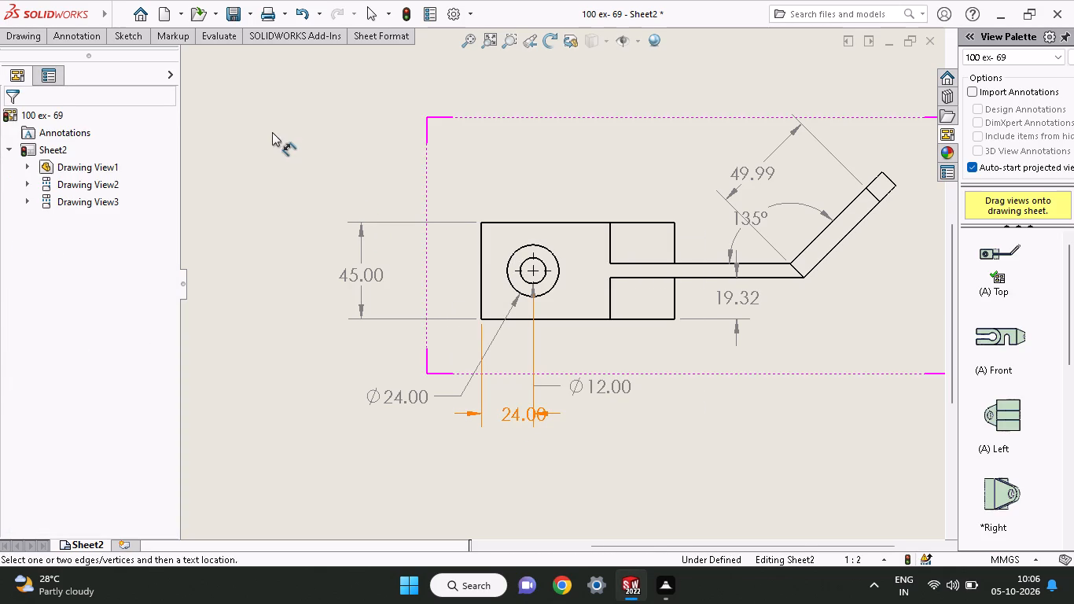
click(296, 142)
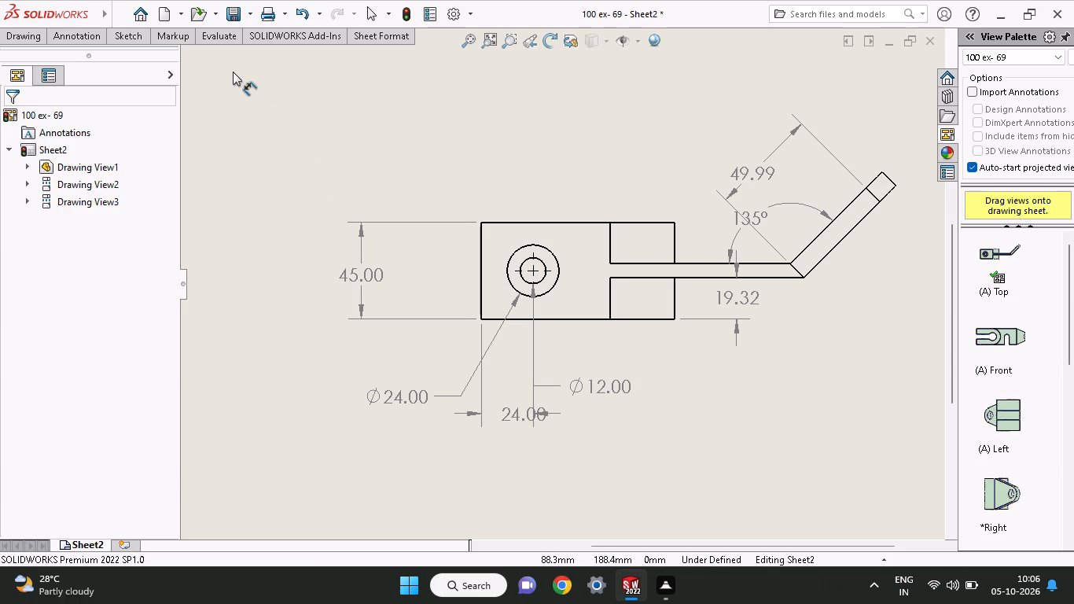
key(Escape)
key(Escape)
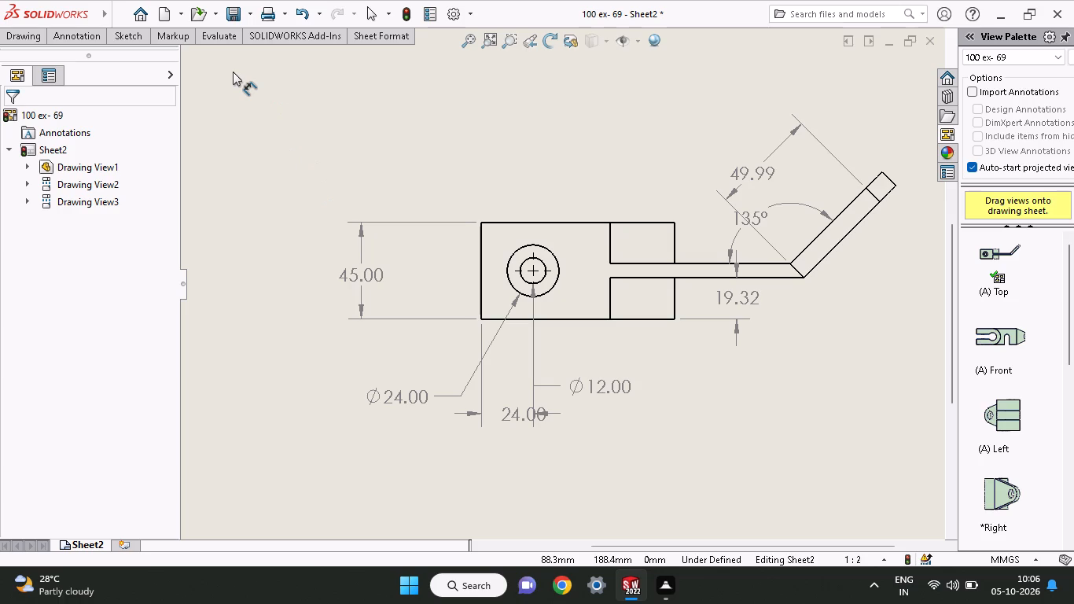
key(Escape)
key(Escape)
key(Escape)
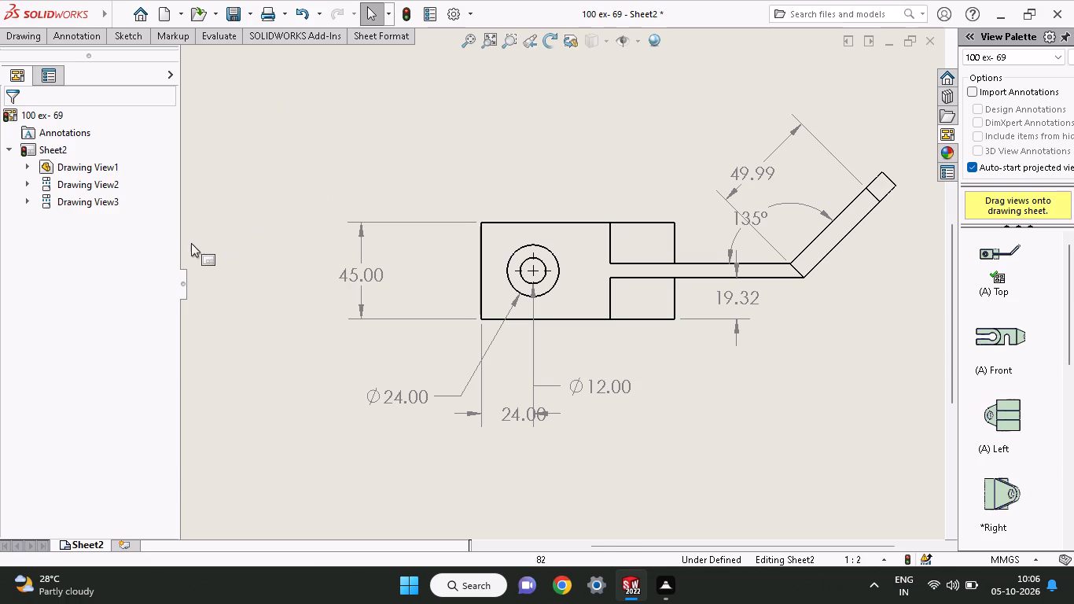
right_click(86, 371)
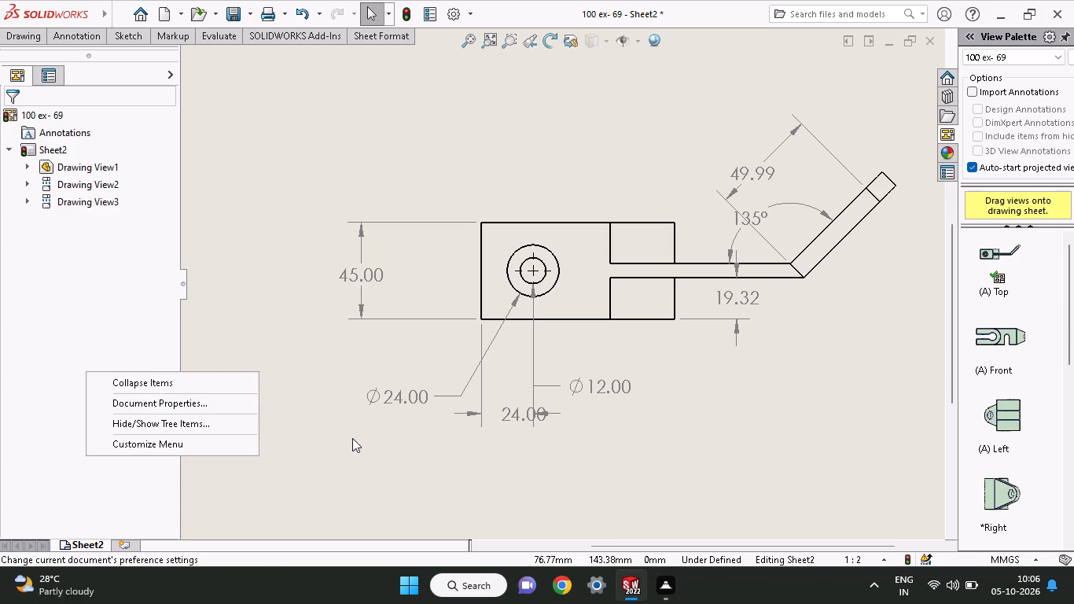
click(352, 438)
Delete the horizontal 24.00 dimension between the block's lower-left corner and the circles' centre in the top view.
click(505, 414)
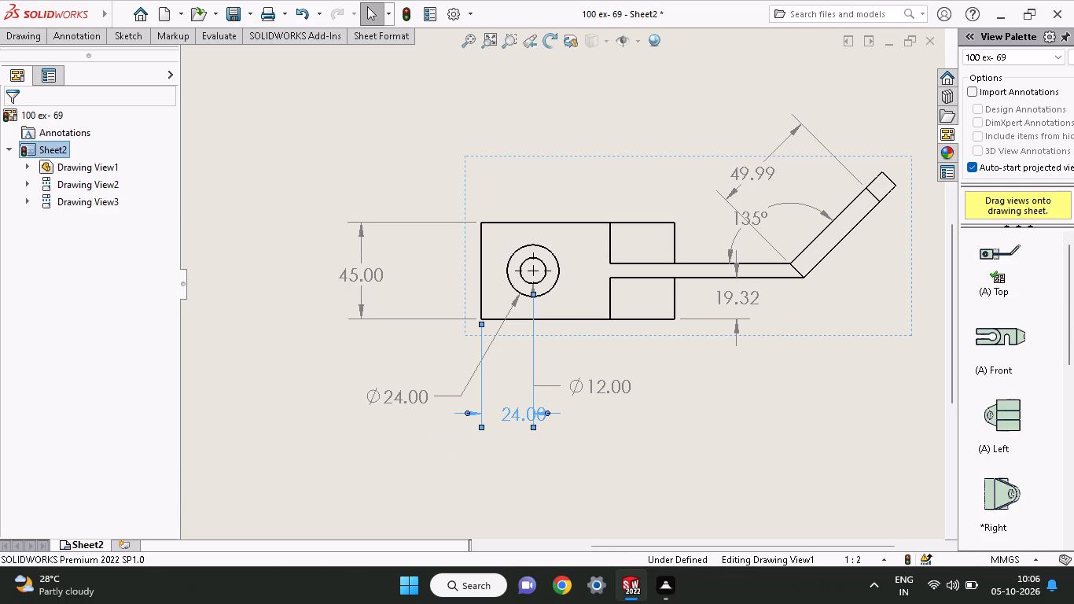
right_click(505, 414)
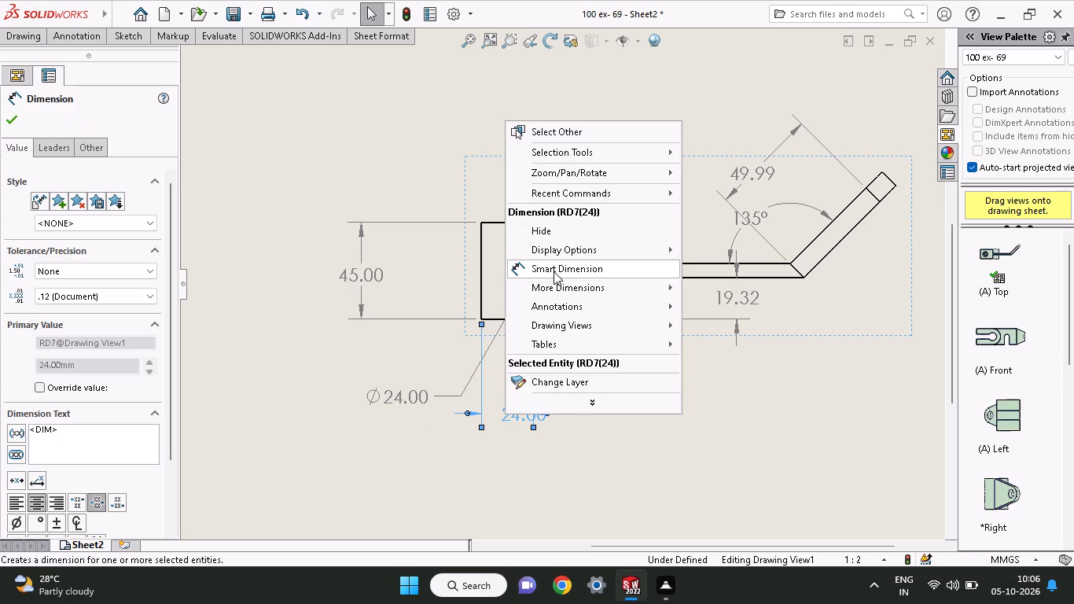
click(487, 464)
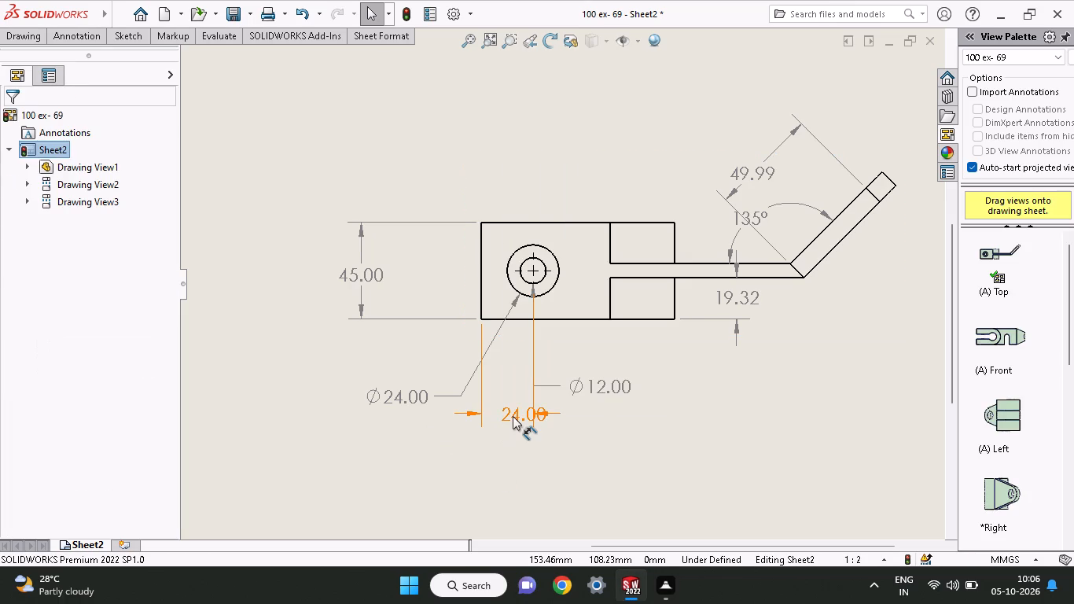
click(513, 416)
key(Delete)
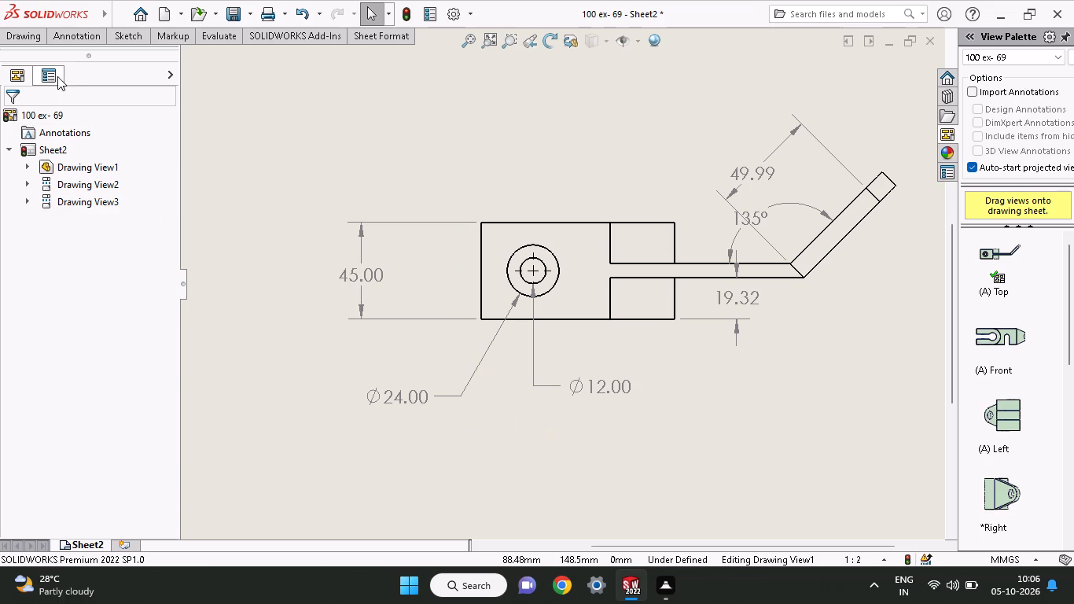
Sketch a horizontal line about 32 mm long from the circles' centre out past the block's left edge in the top view.
click(127, 38)
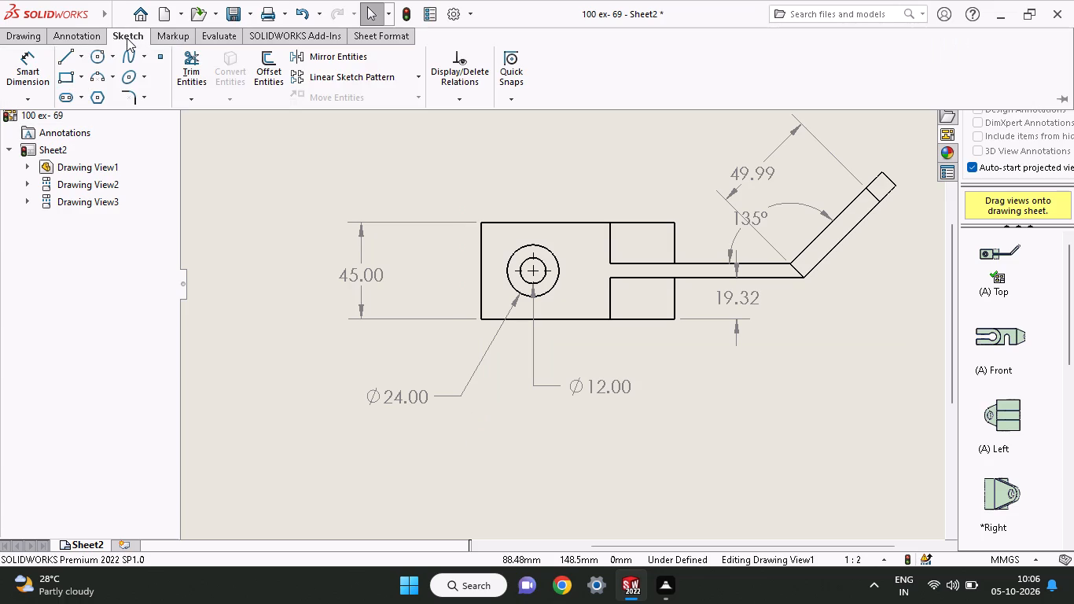
click(61, 59)
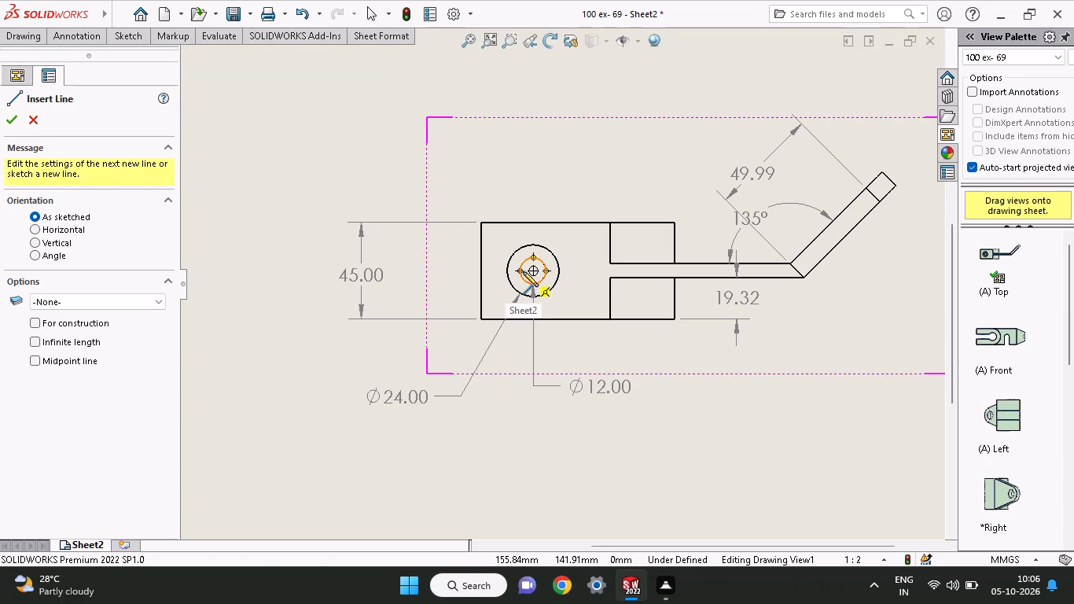
click(535, 272)
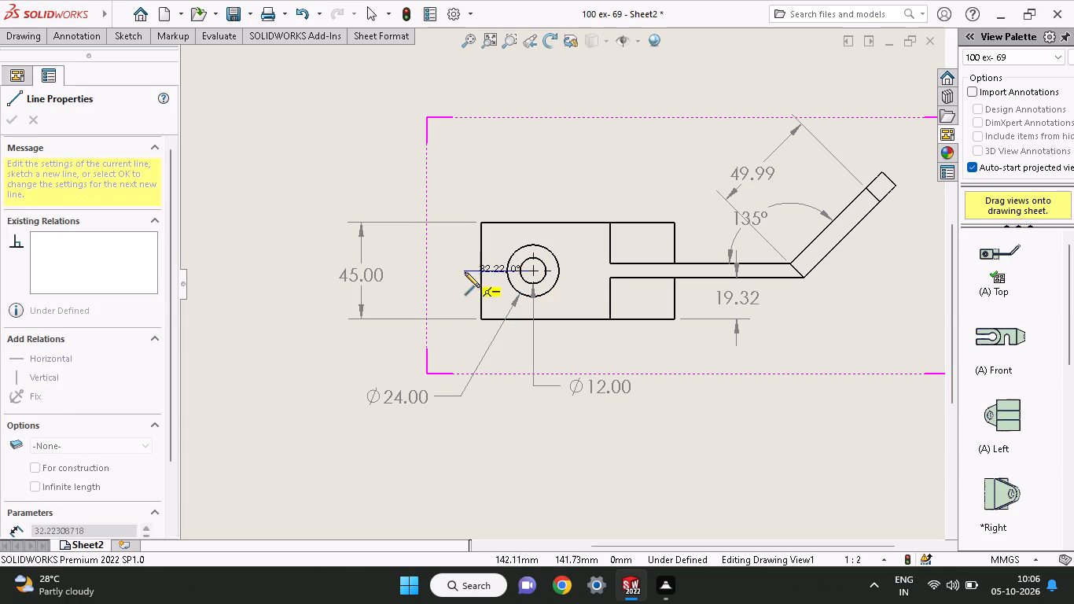
click(465, 270)
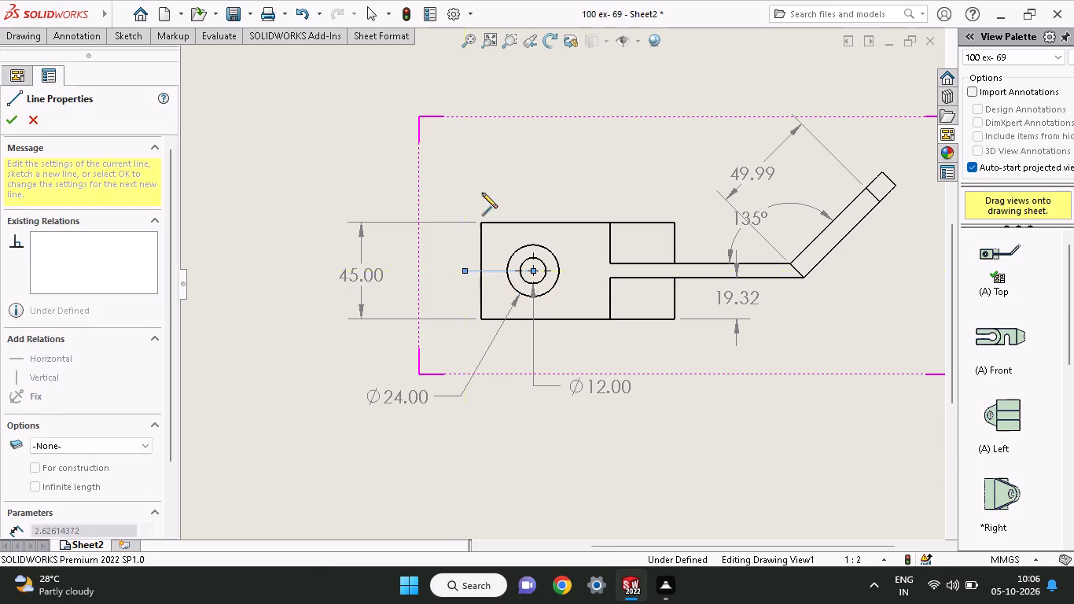
right_click(489, 168)
click(502, 174)
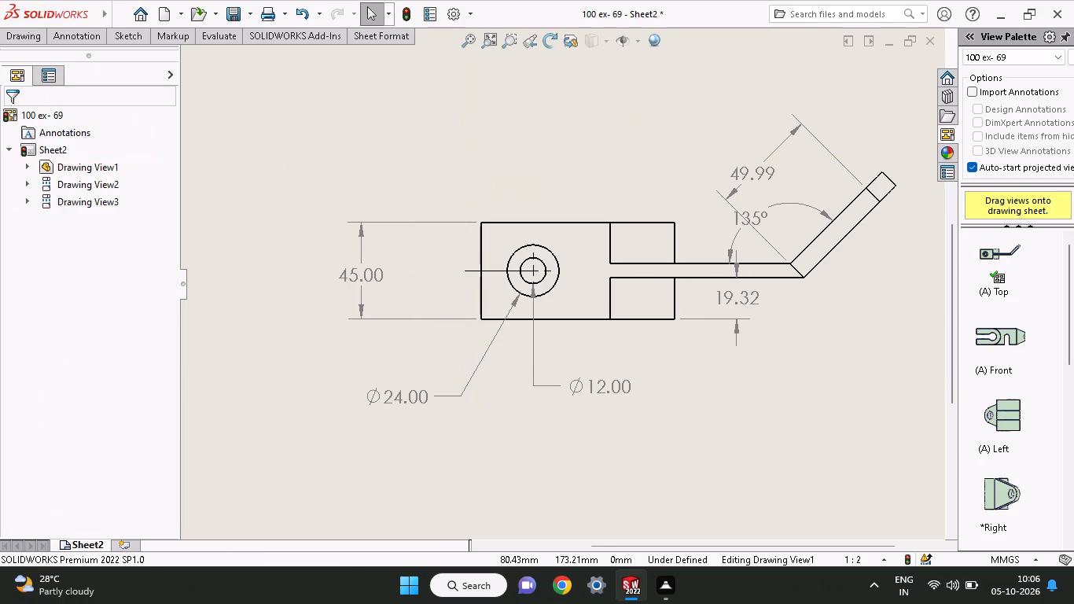
Dimension the distance from the block's lower-left corner to the sketched line's outer end, placing it left of the block and keeping the proposed value.
click(134, 39)
click(31, 79)
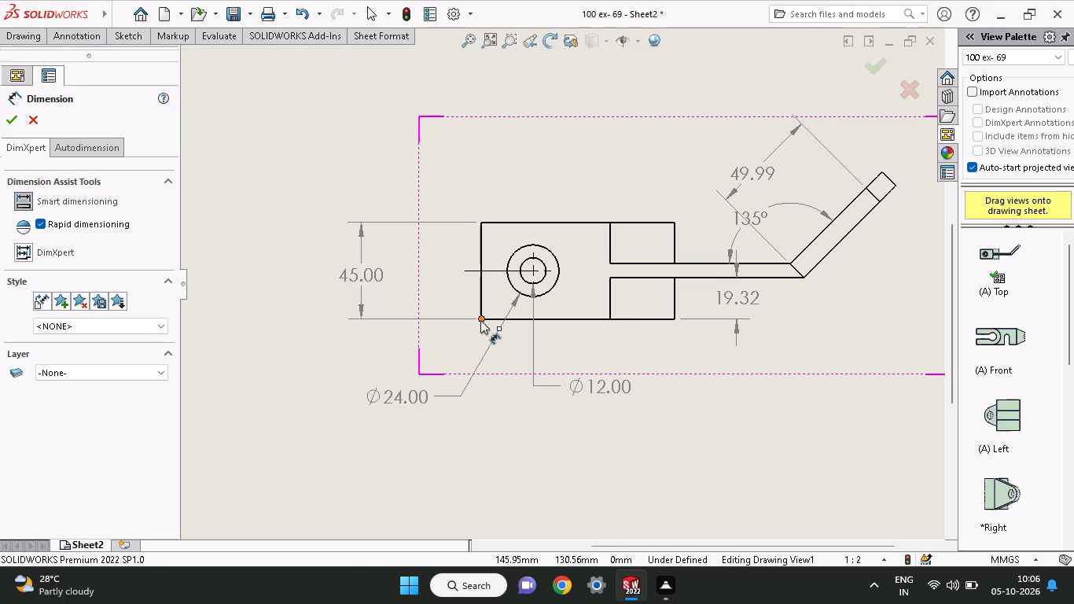
click(480, 320)
click(464, 271)
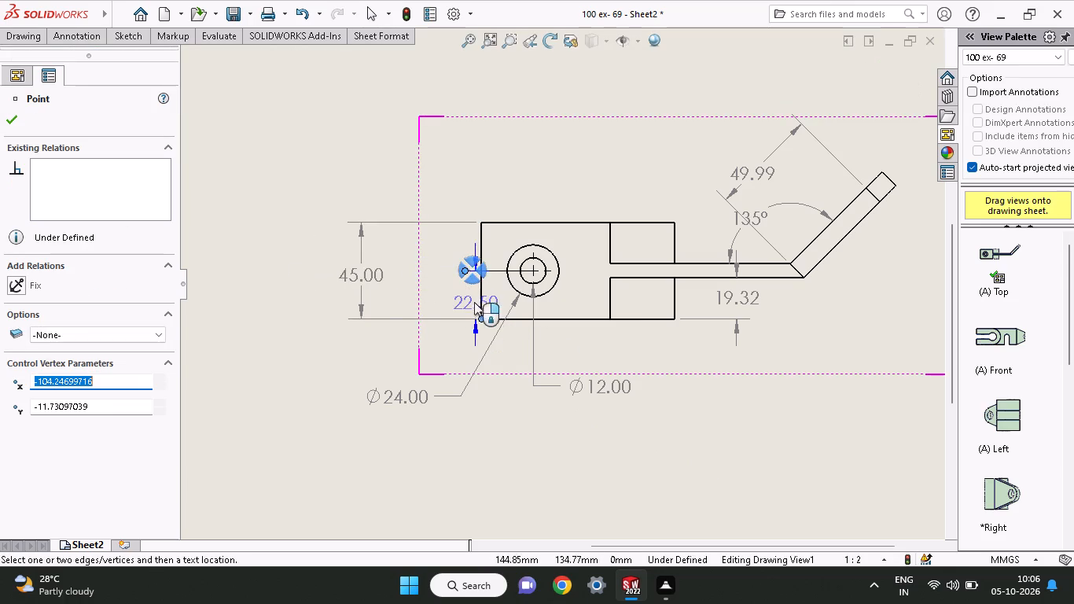
click(406, 295)
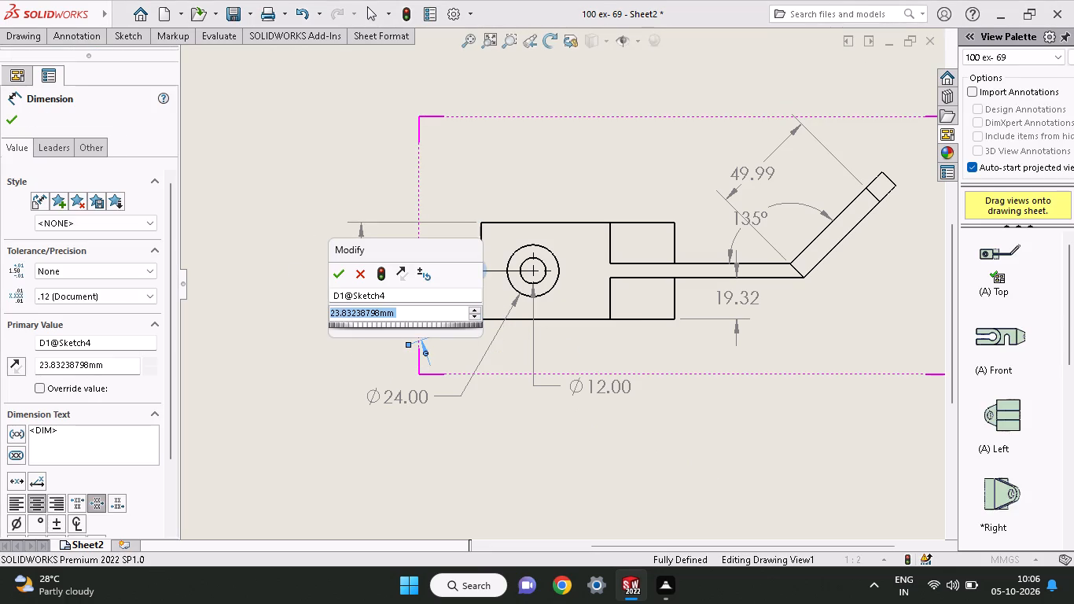
click(342, 278)
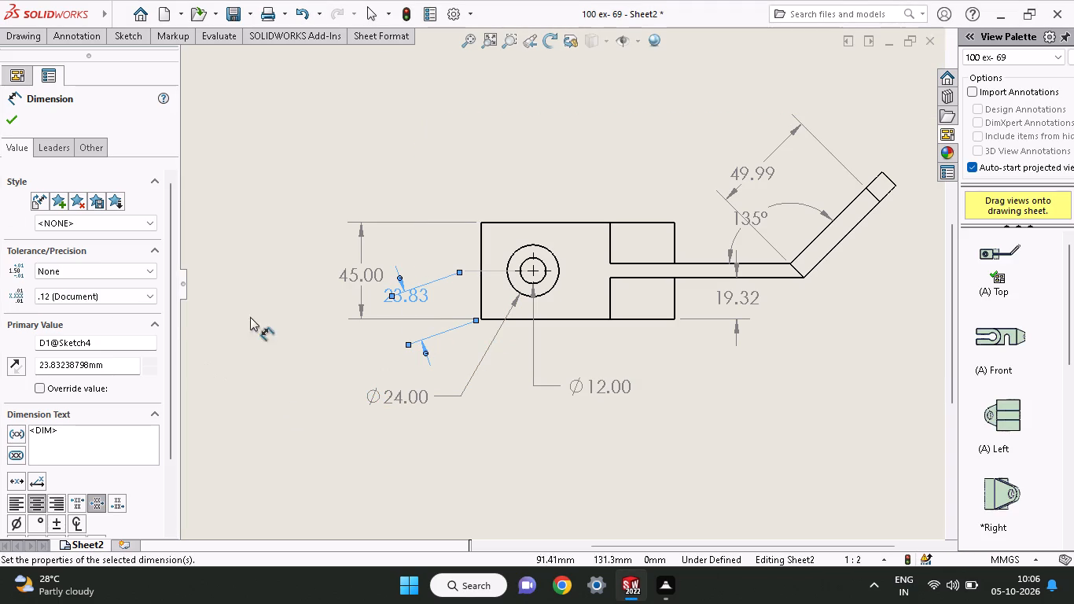
click(281, 333)
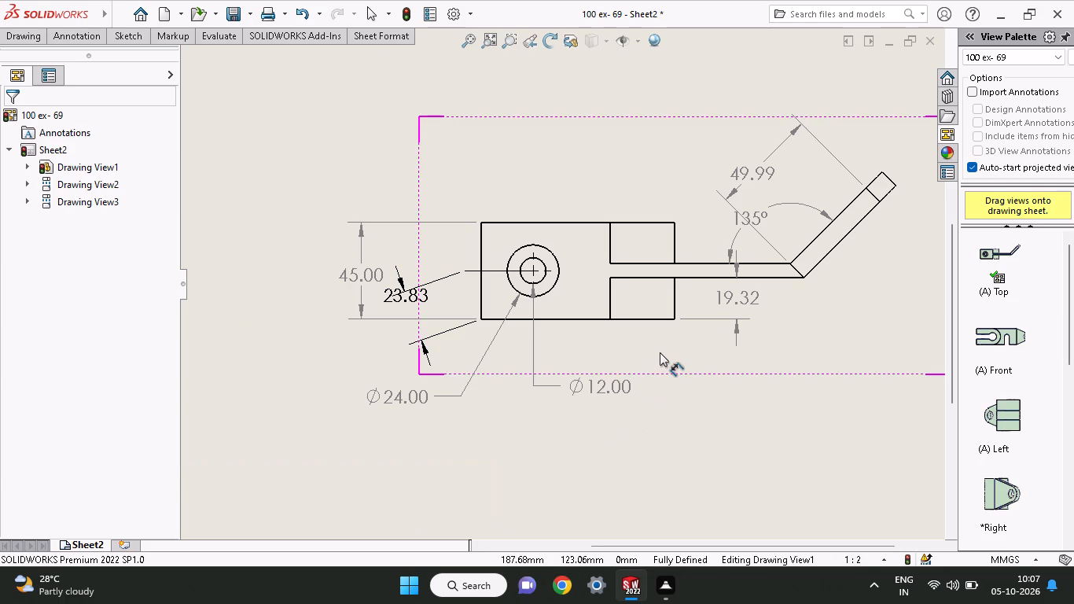
In the front view, dimension the horizontal distance from the lower-left corner to the large arc's lower end, placing it below the view.
ctrl+scroll(660, 352, up, 4)
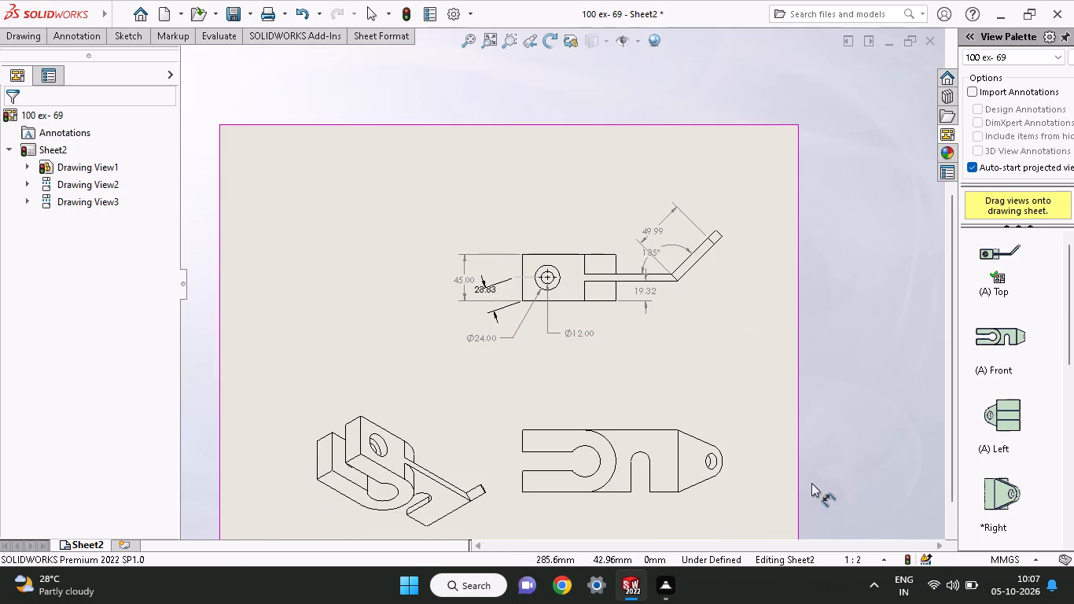
ctrl+scroll(675, 514, up, 2)
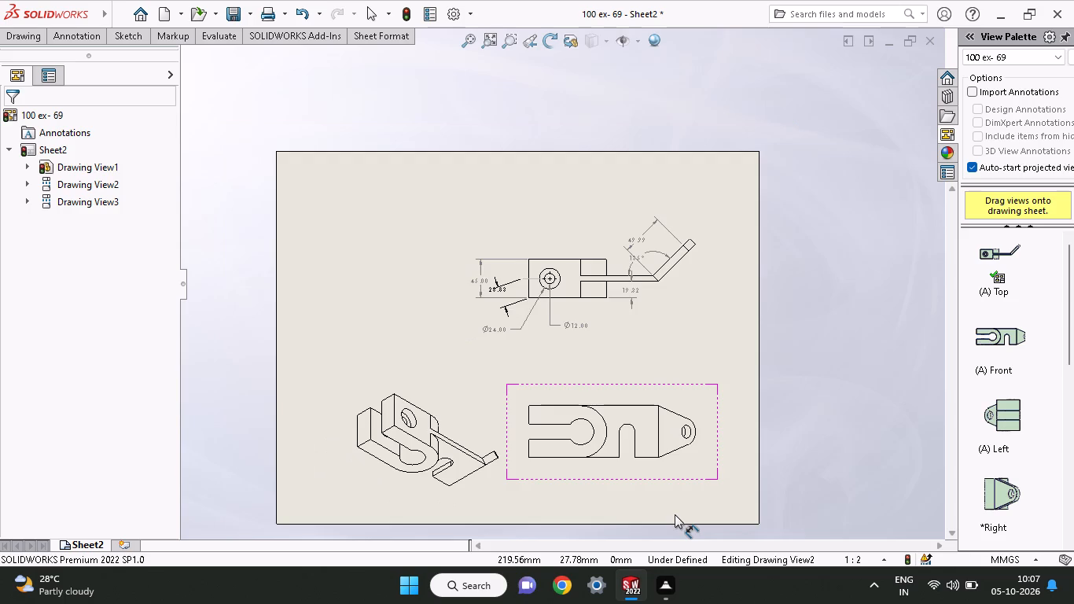
ctrl+scroll(675, 514, down, 4)
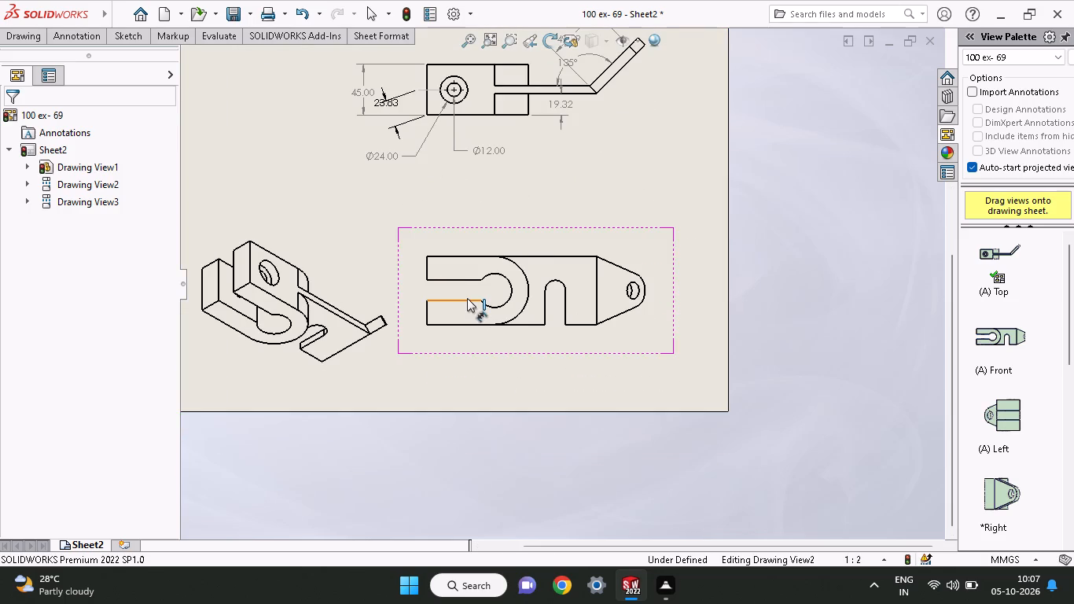
ctrl+scroll(467, 298, down, 3)
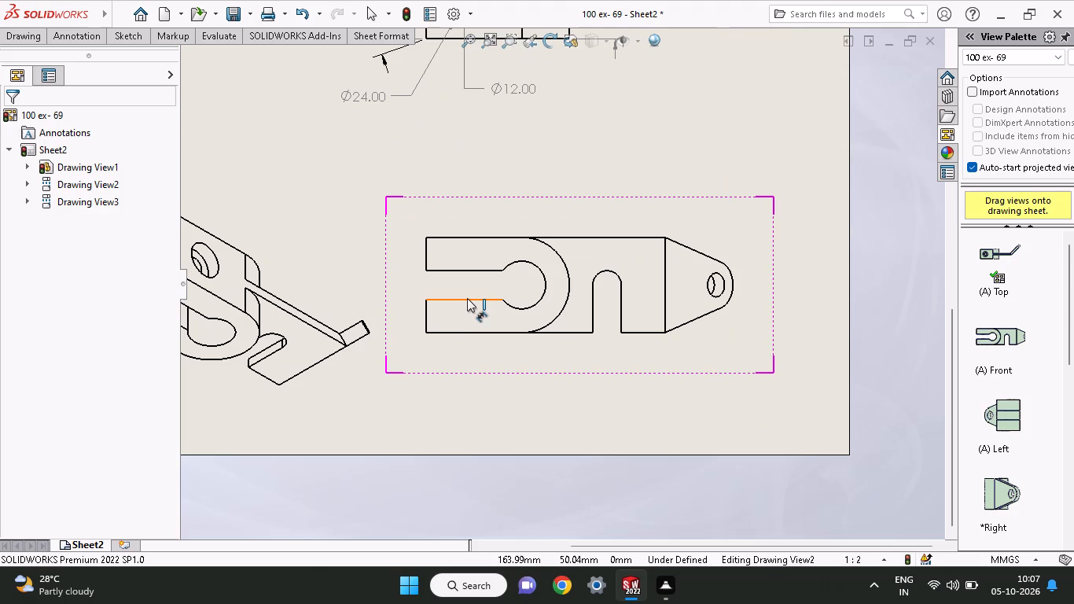
click(425, 334)
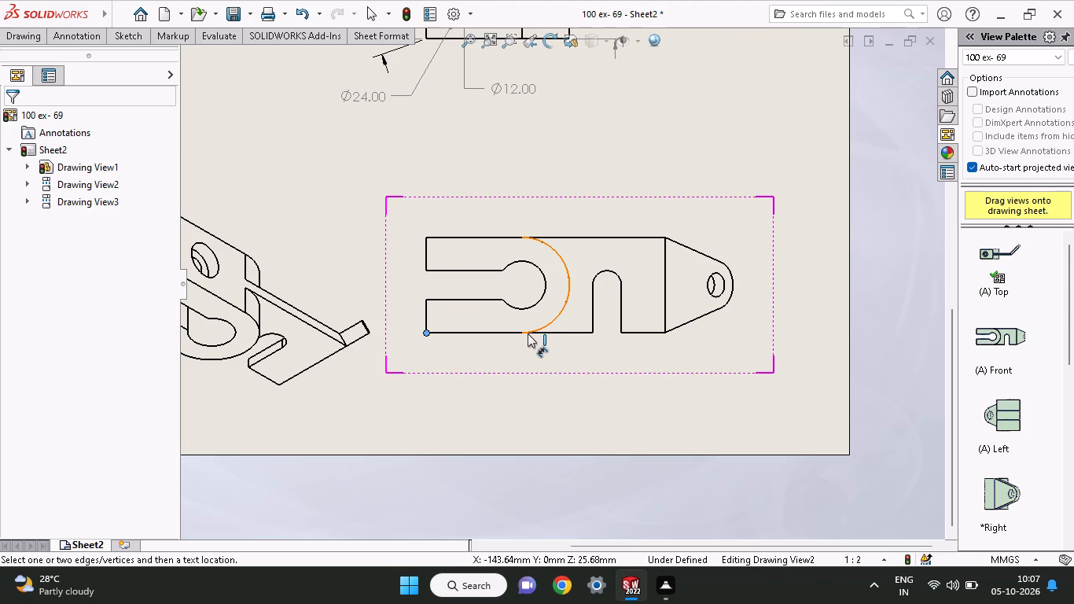
click(524, 333)
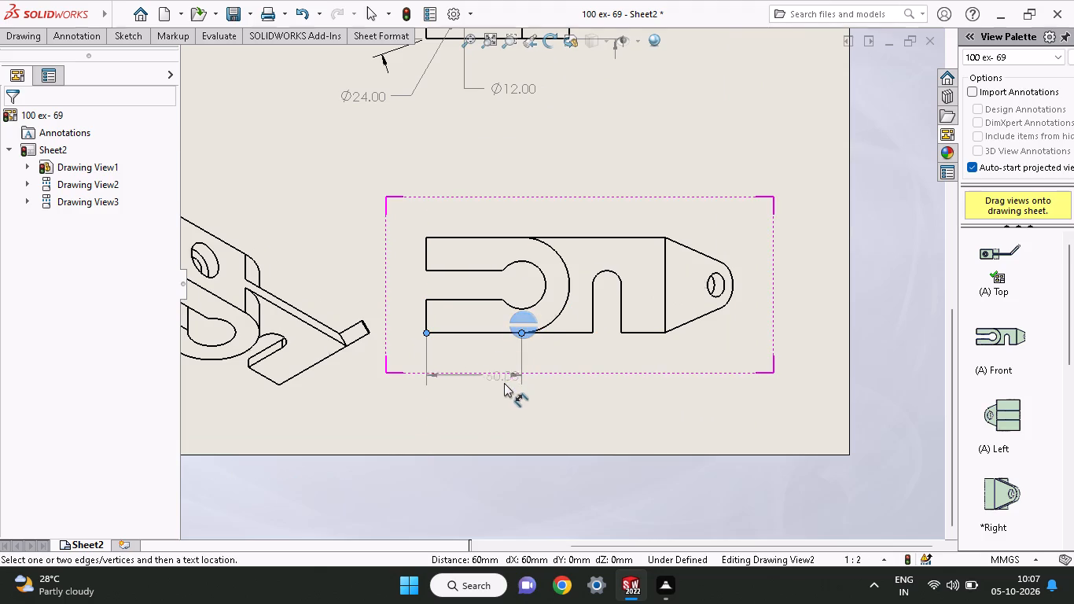
click(505, 388)
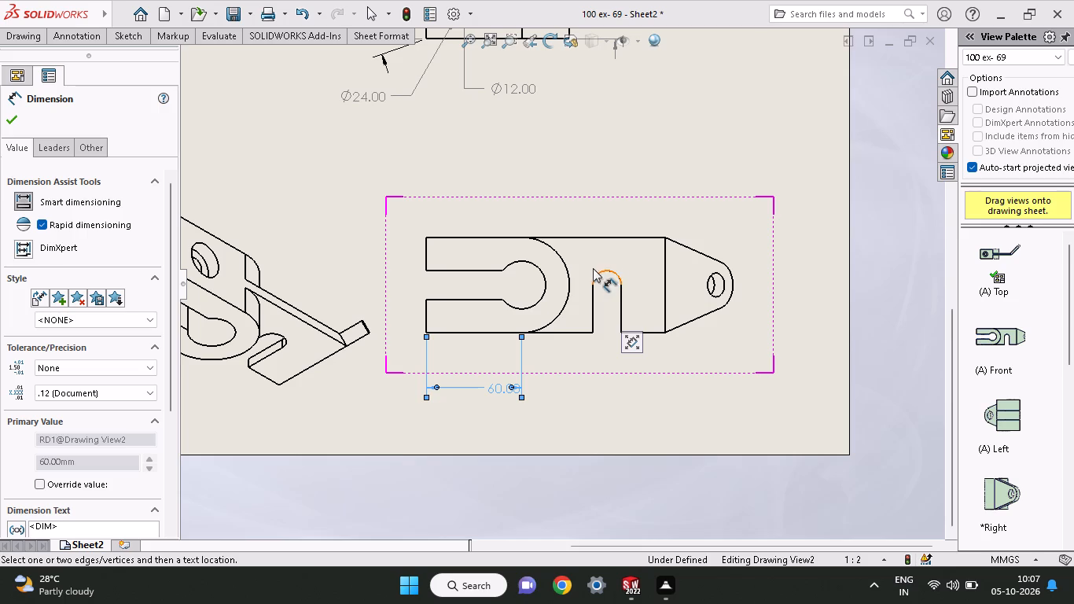
Sketch a vertical line about 45 mm long from the top of the U-slot's arc down past the front view's lower edge.
click(135, 37)
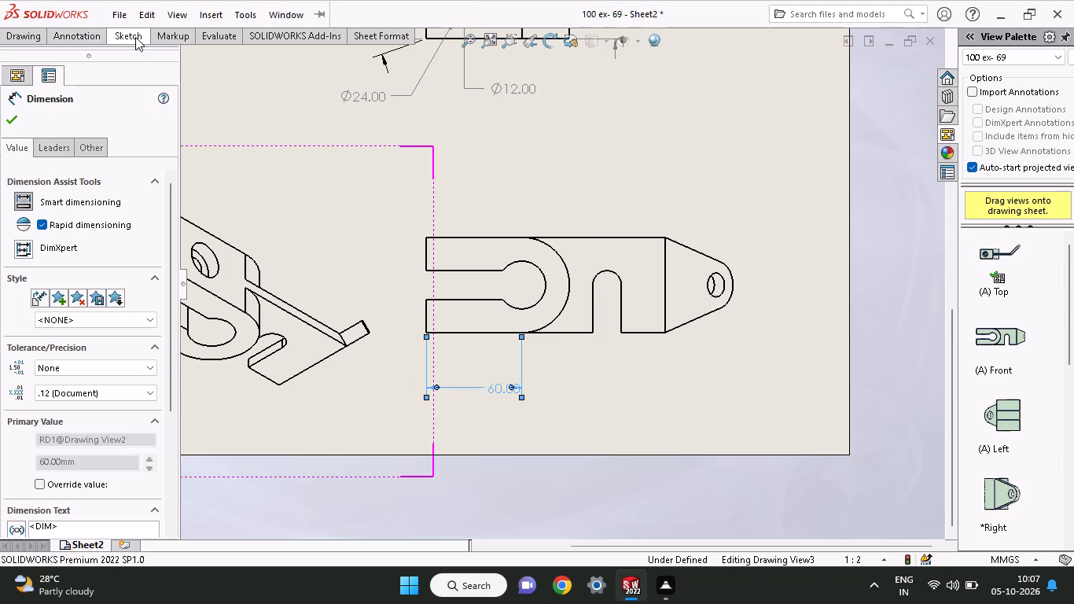
click(64, 50)
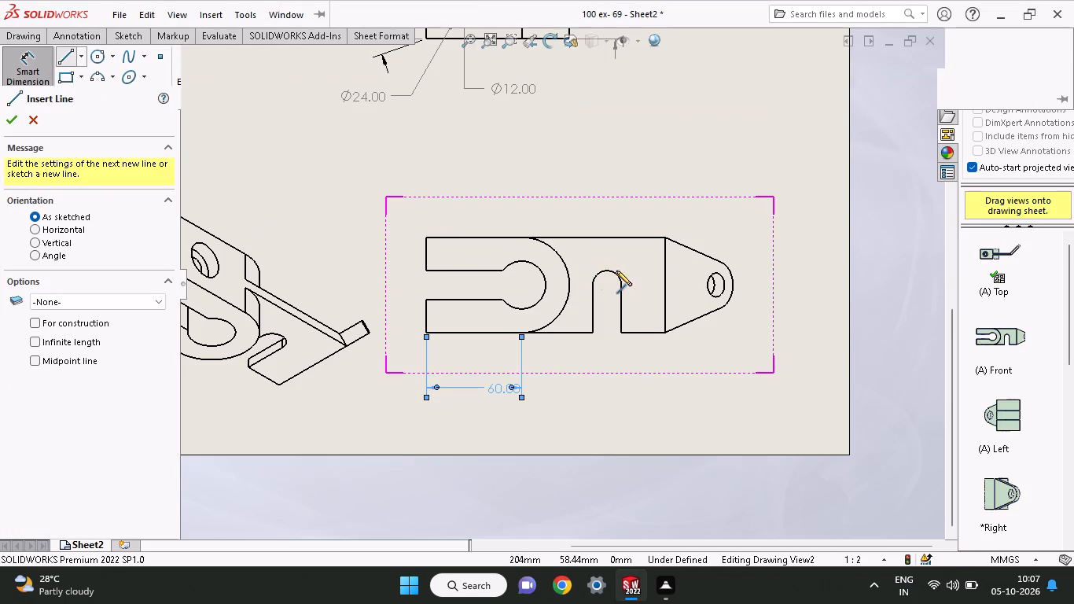
click(606, 271)
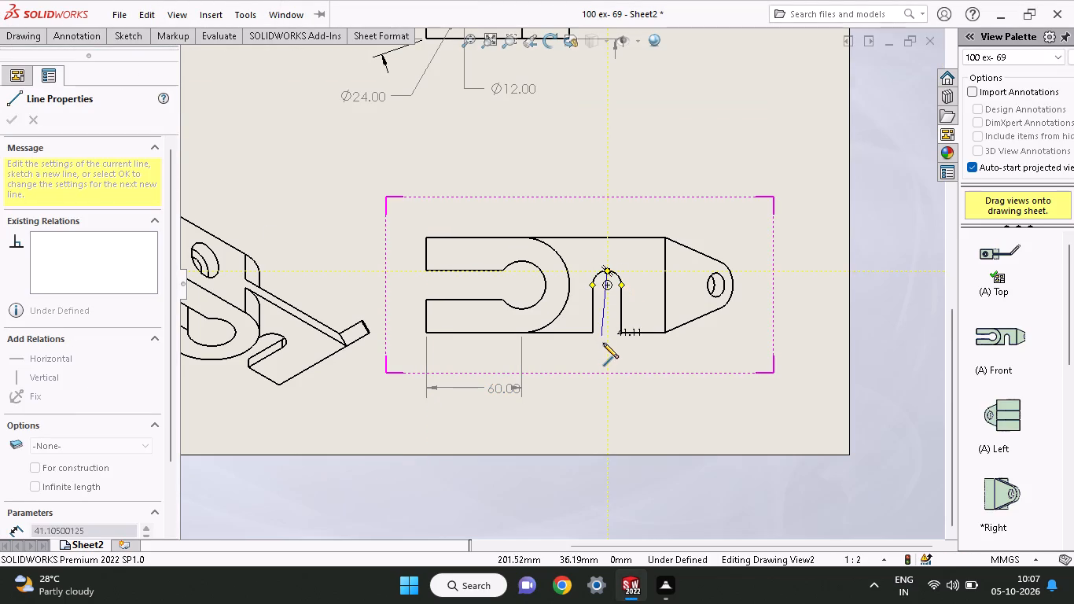
click(603, 343)
right_click(609, 158)
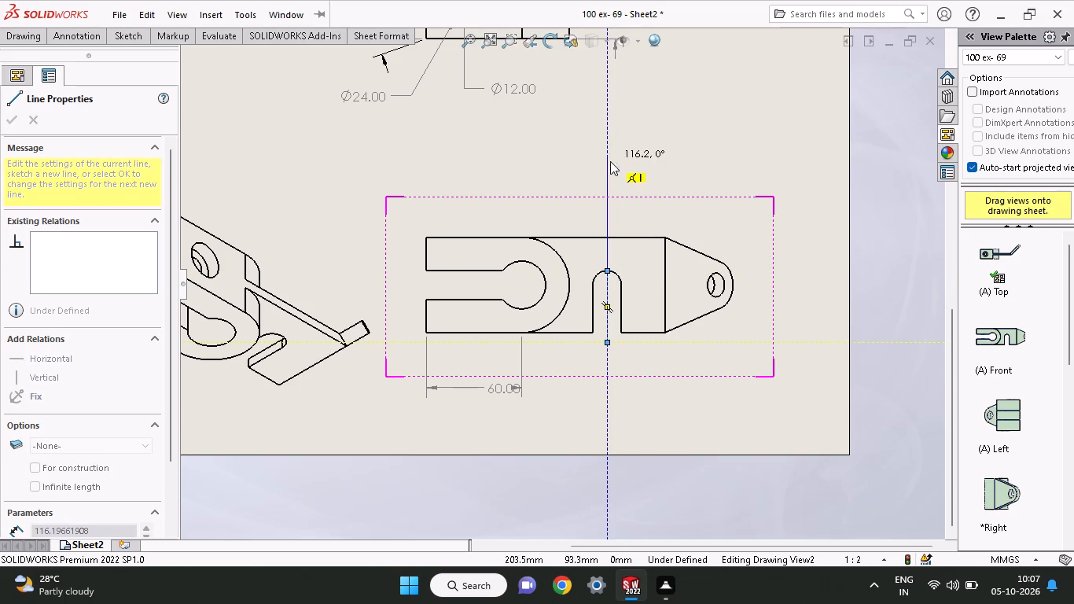
click(623, 171)
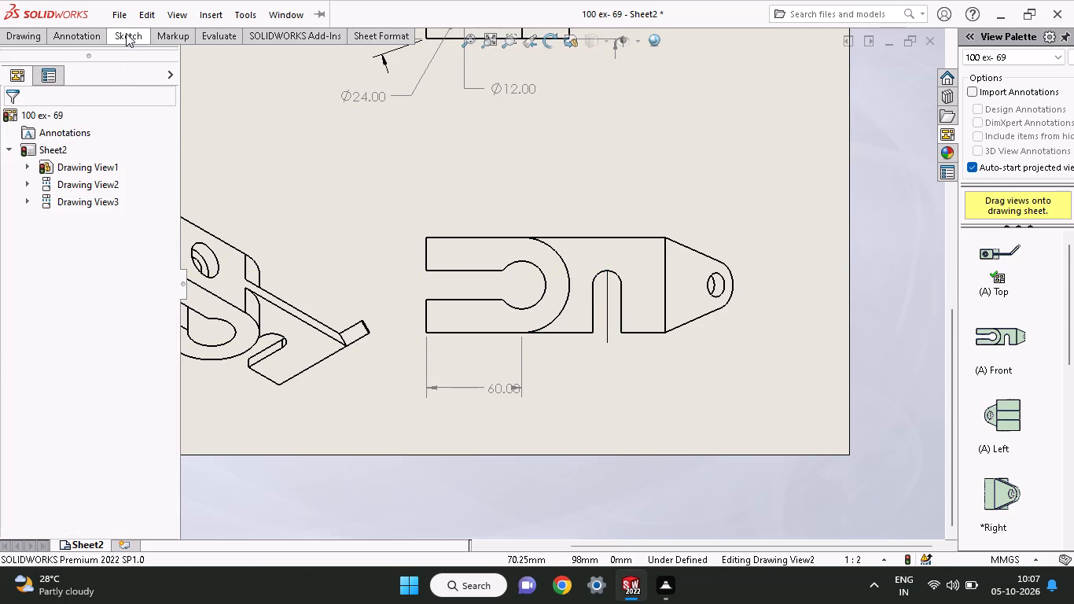
Dimension from the large arc's lower end to the midpoint of the U-slot's vertical line, placing it below the view and keeping the proposed value.
click(126, 33)
click(21, 61)
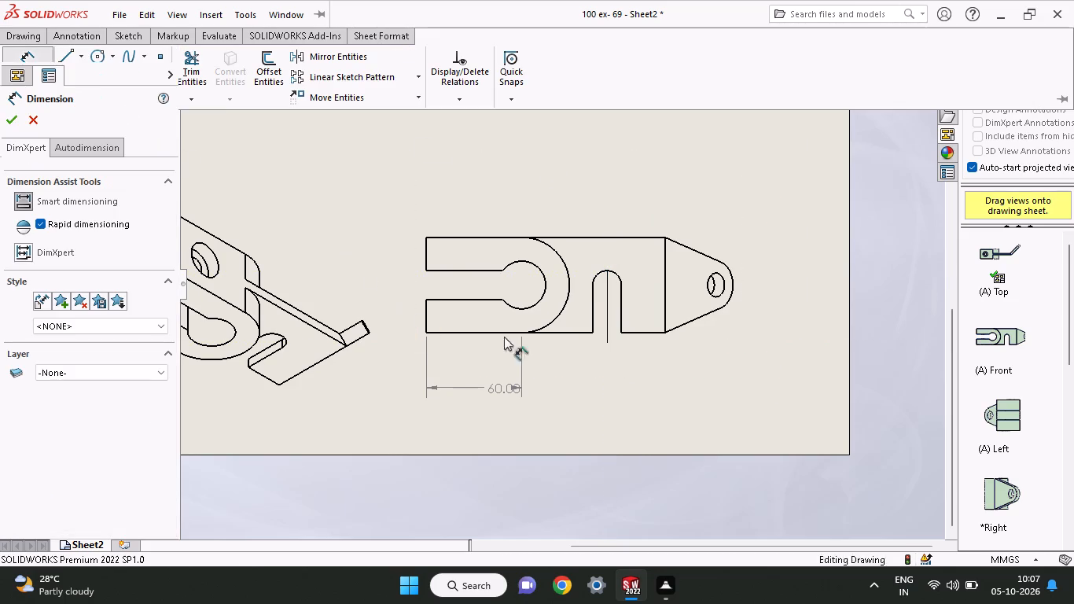
click(520, 333)
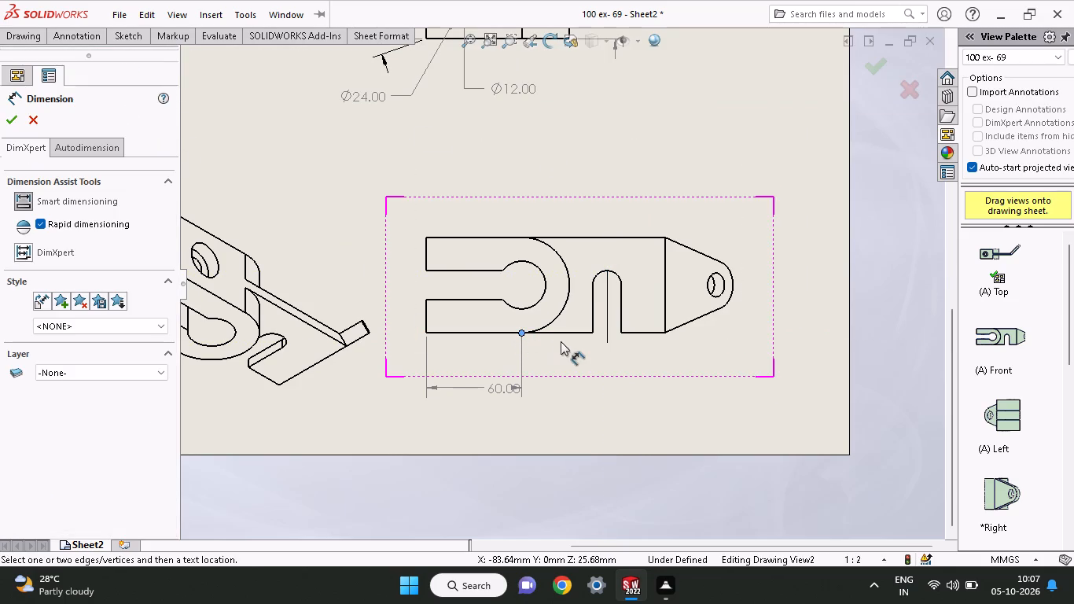
click(606, 308)
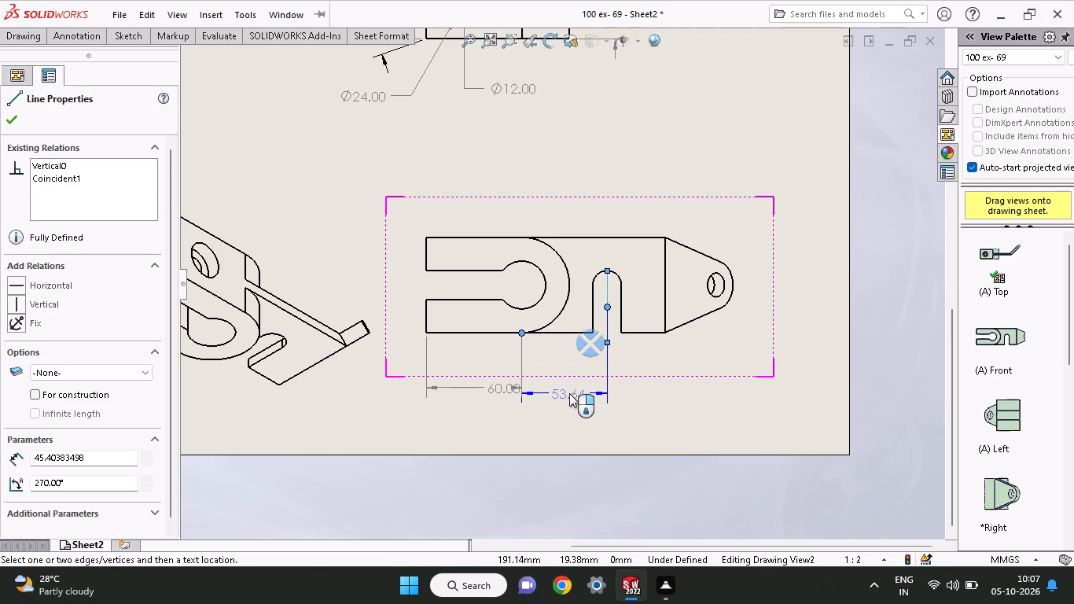
click(569, 390)
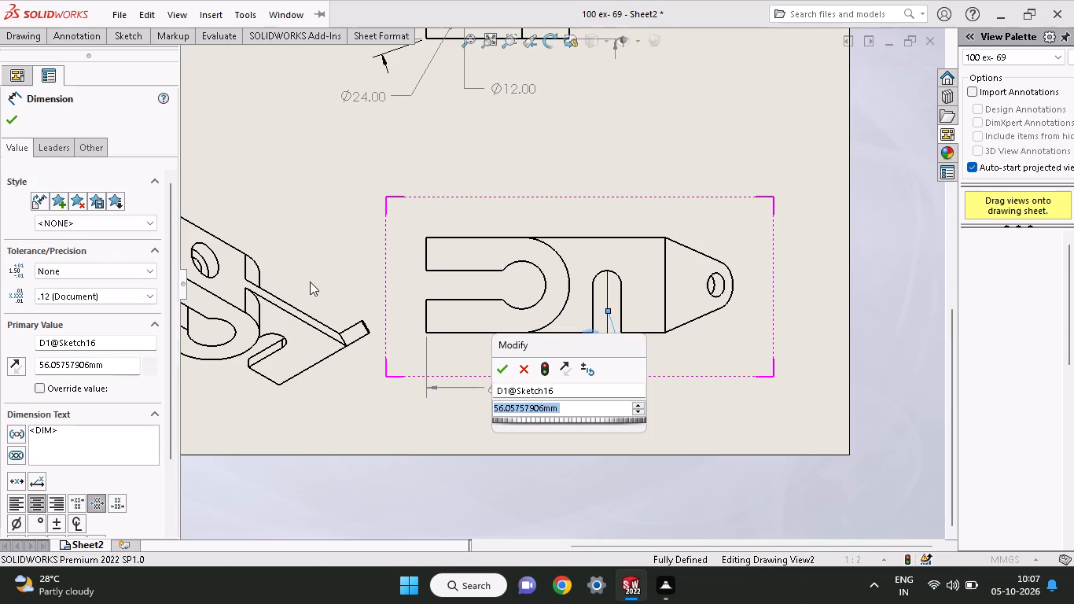
click(500, 364)
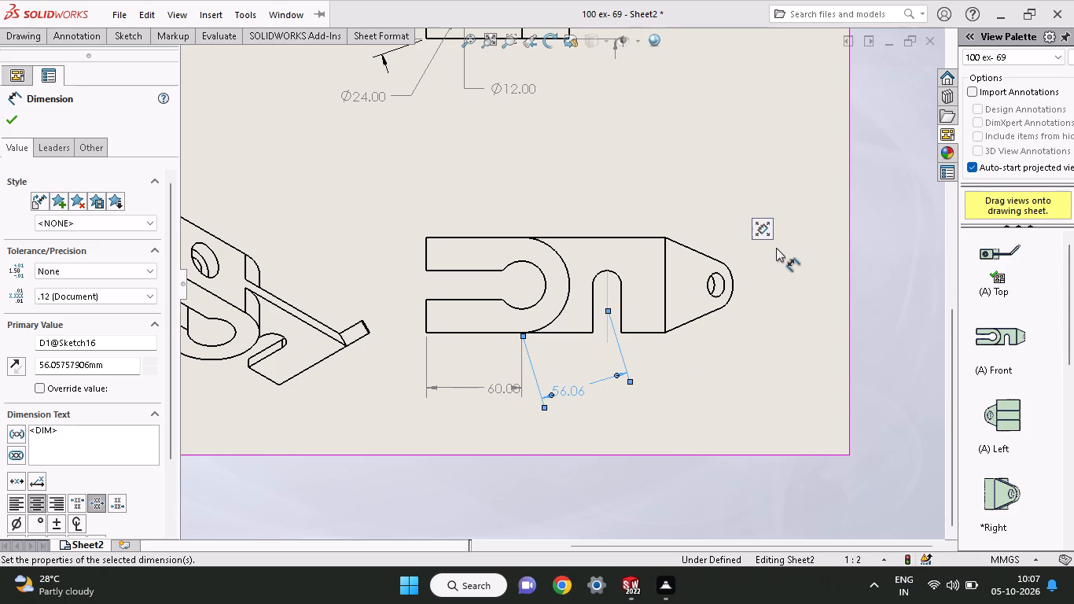
Dimension the radii of the U-slot's arc and the keyhole slot's round end, placing them beside the arc and above the view respectively.
click(620, 274)
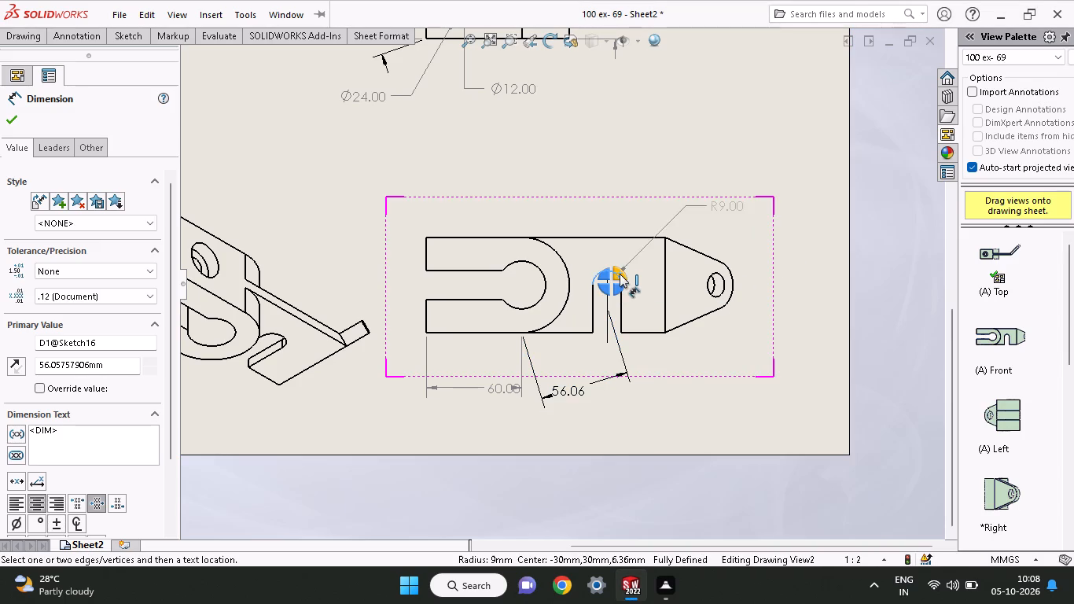
click(653, 260)
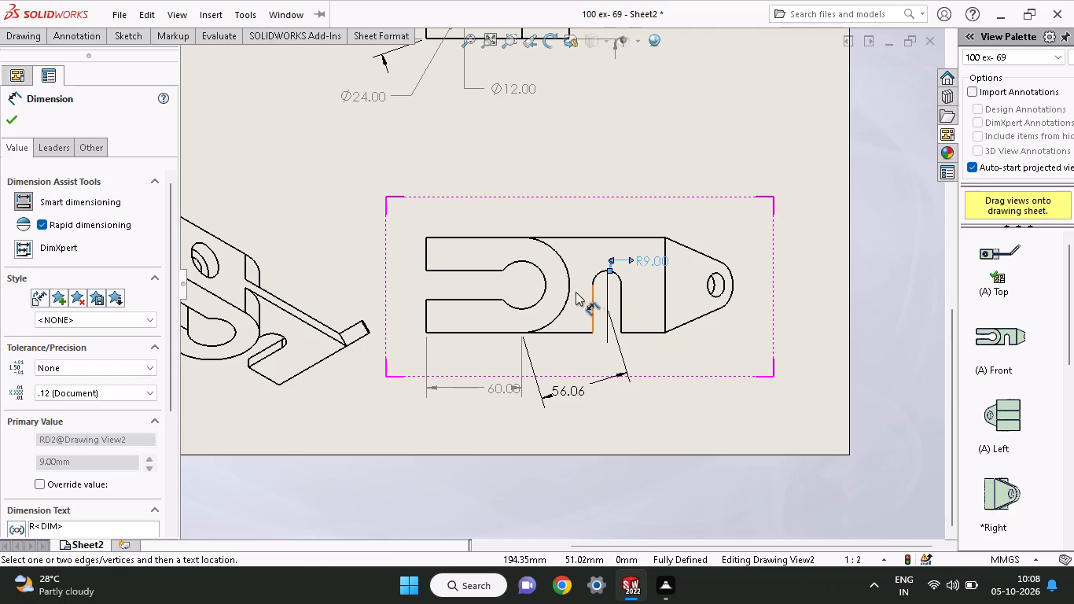
click(521, 263)
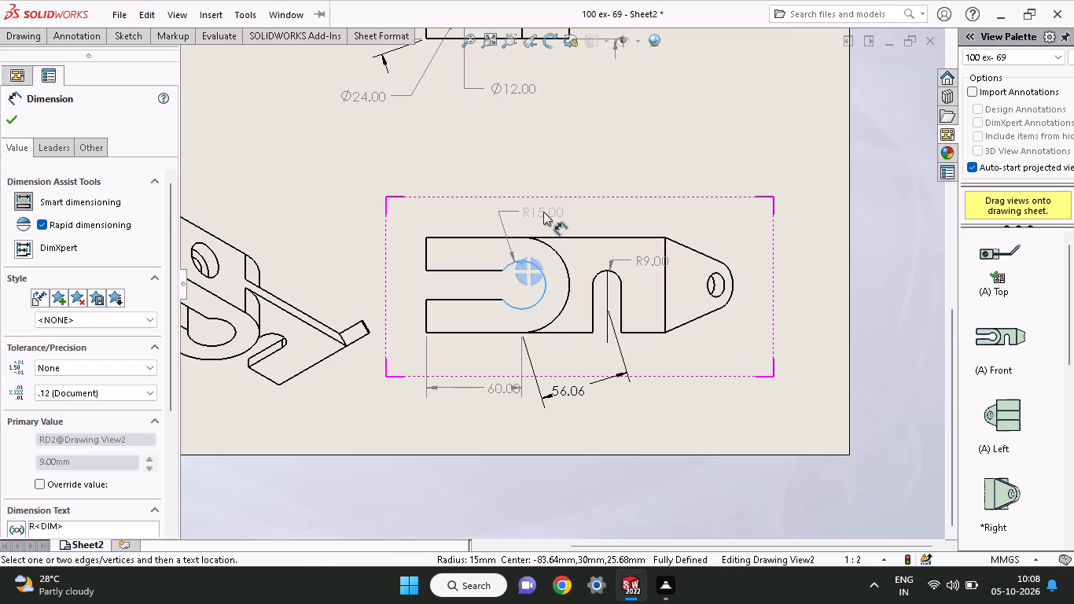
click(546, 204)
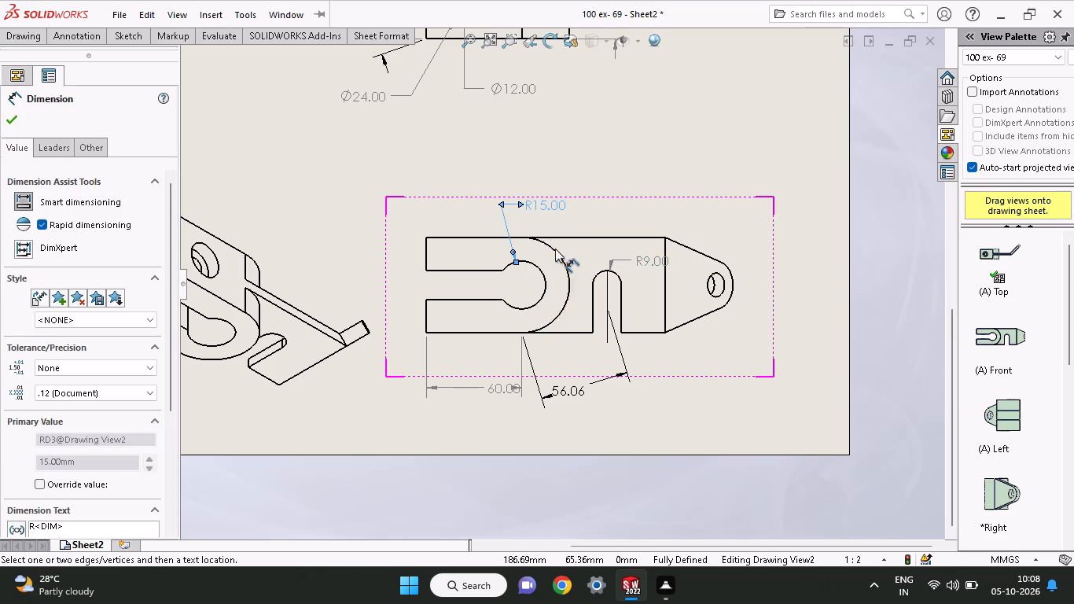
Dimension the radius of the large arc around the keyhole slot, placing it above the front view.
click(554, 249)
click(610, 212)
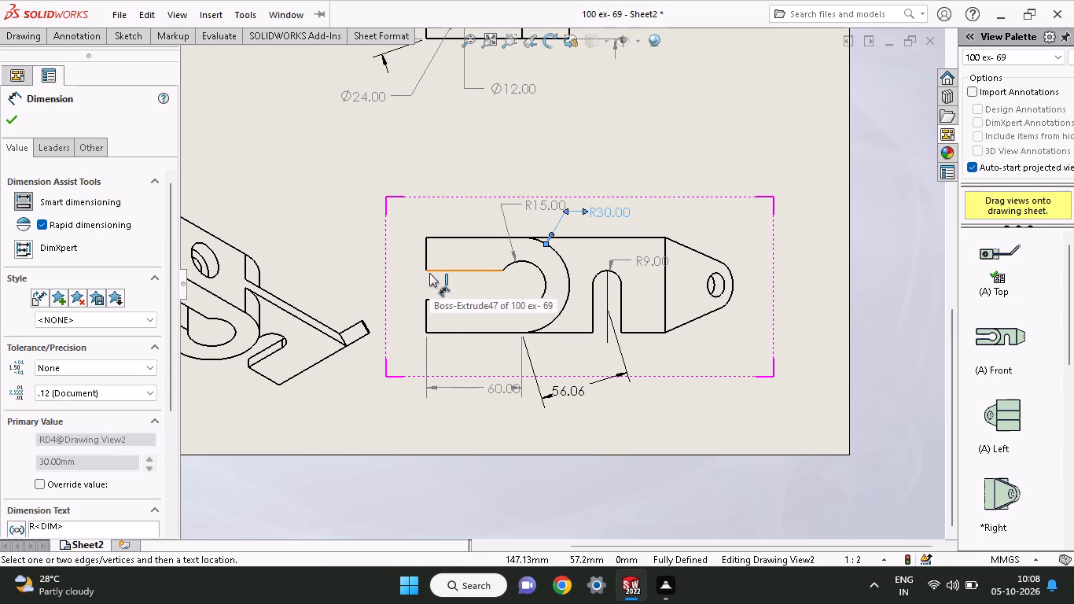
Dimension the keyhole slot's opening width and the front view's overall height between its left-end corners, placing both beside the slot's open end.
click(429, 273)
click(463, 301)
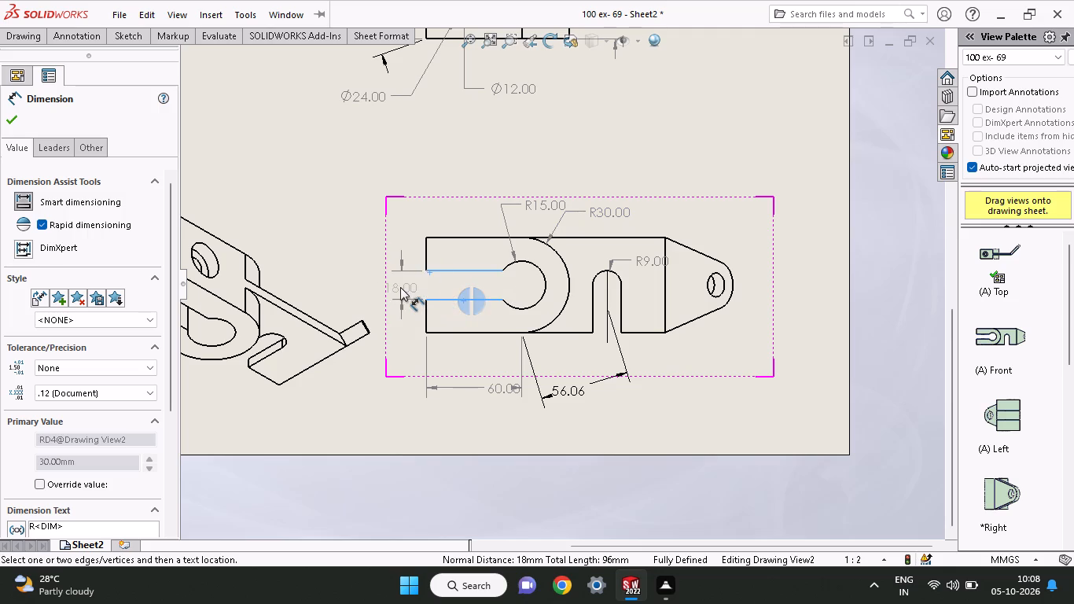
click(400, 287)
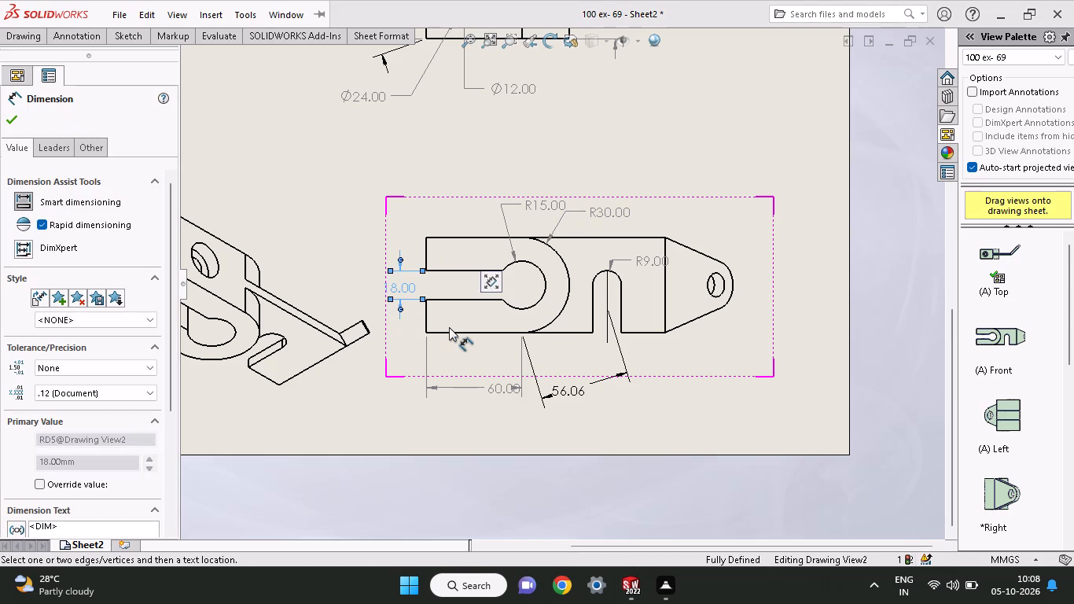
click(428, 237)
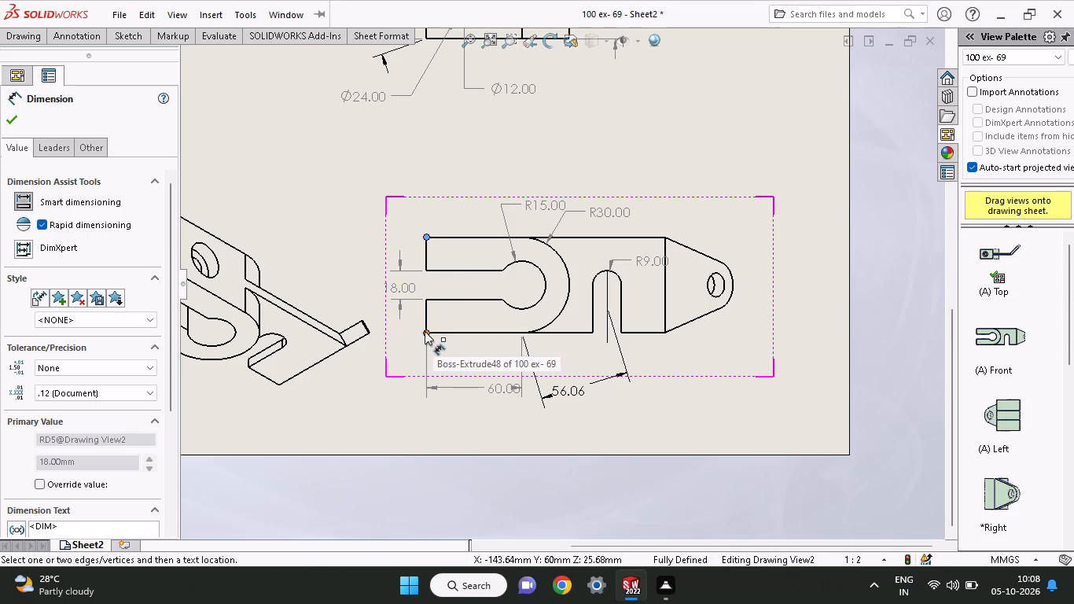
click(425, 331)
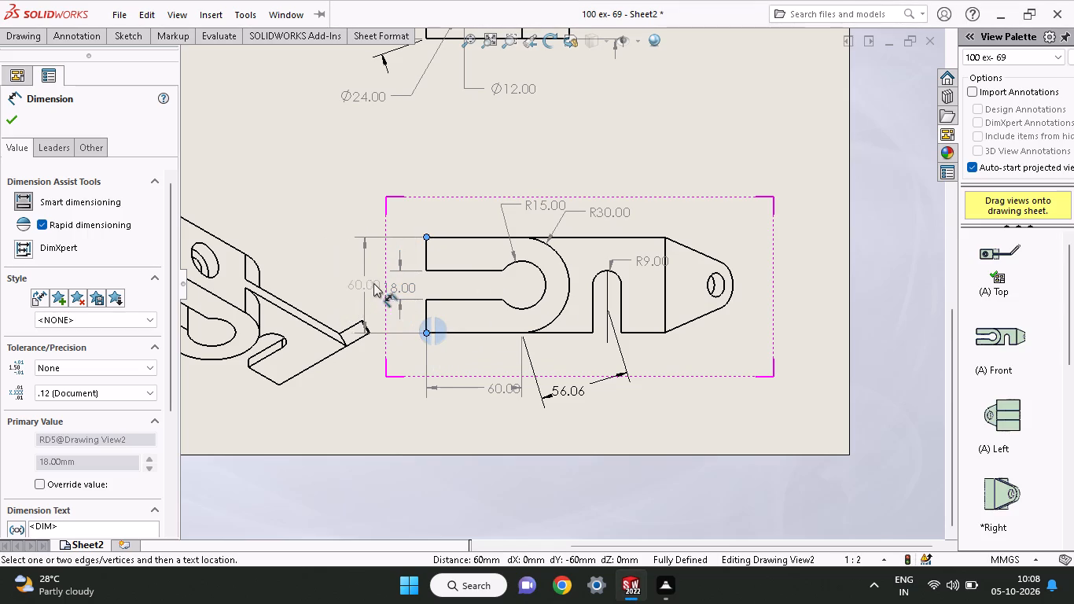
click(378, 281)
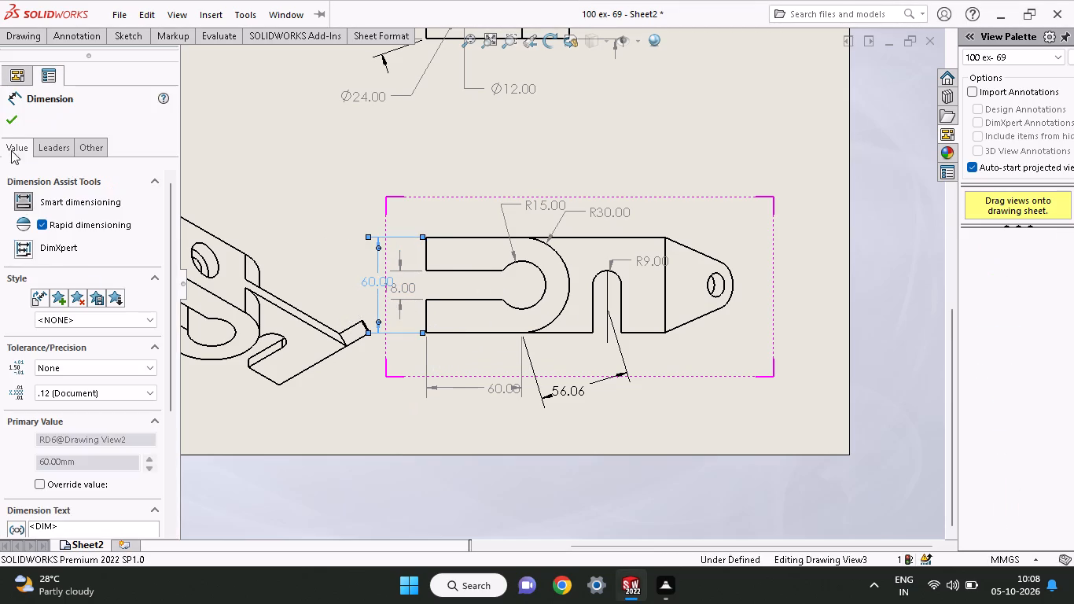
click(8, 123)
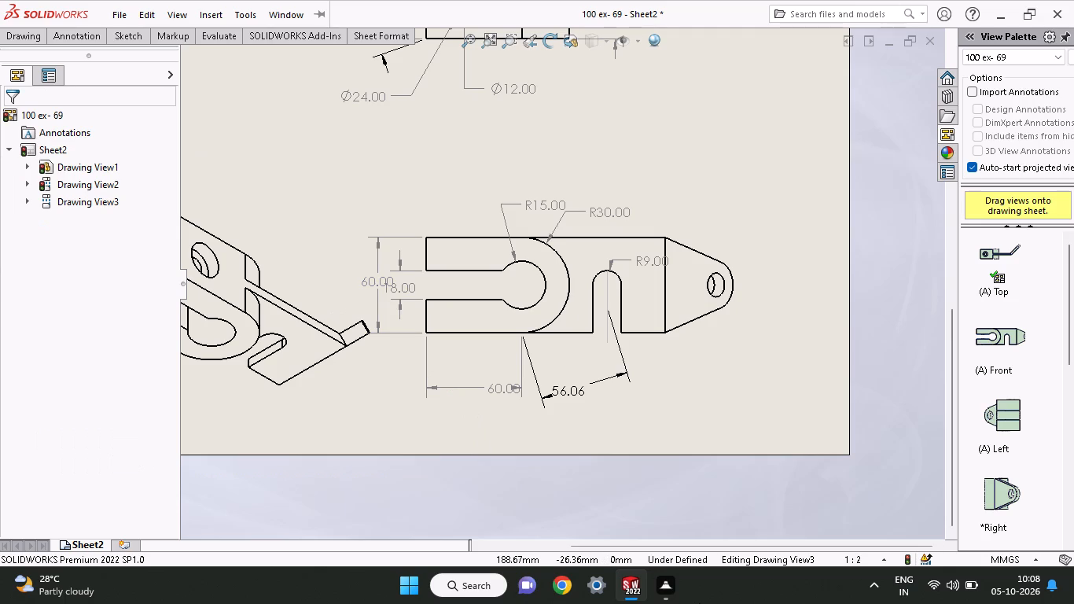
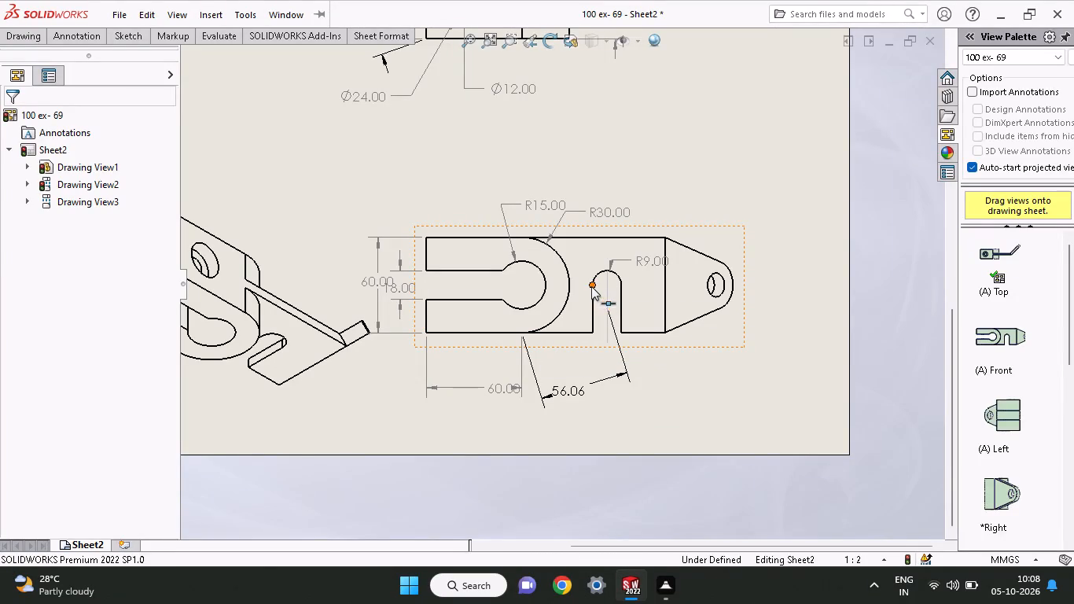
Dimension the vertical distance from the front view's upper edge to the start of the U-slot's arc, placing it just above the slot.
click(131, 35)
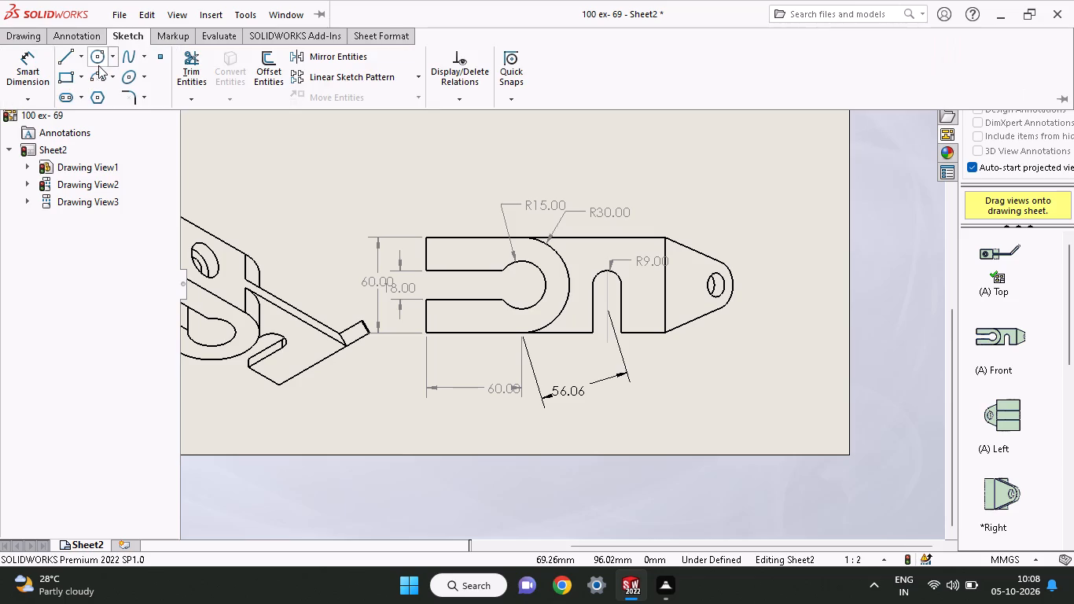
click(41, 71)
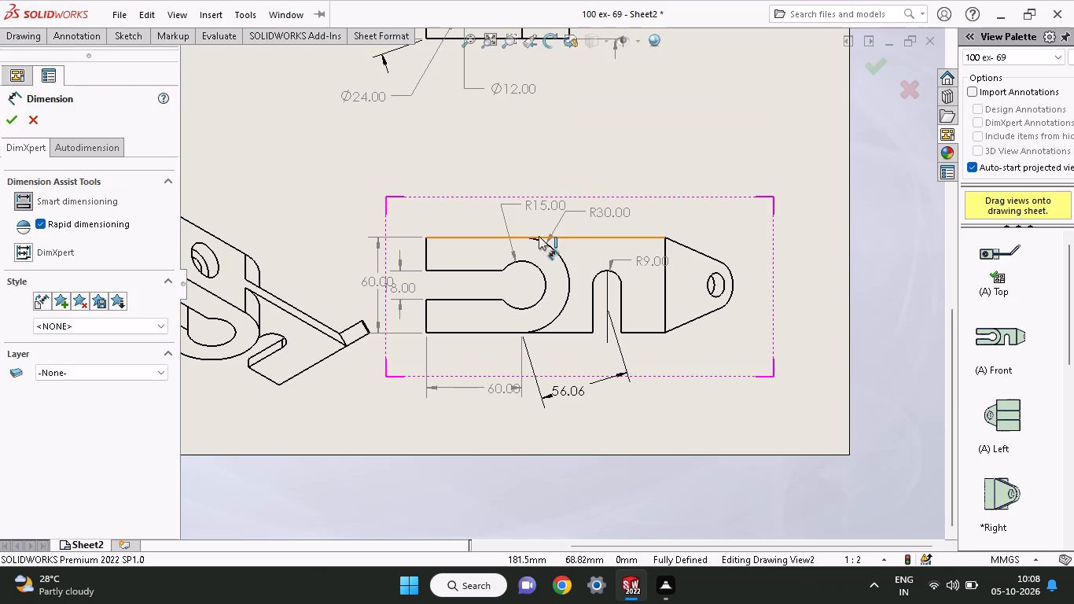
click(573, 236)
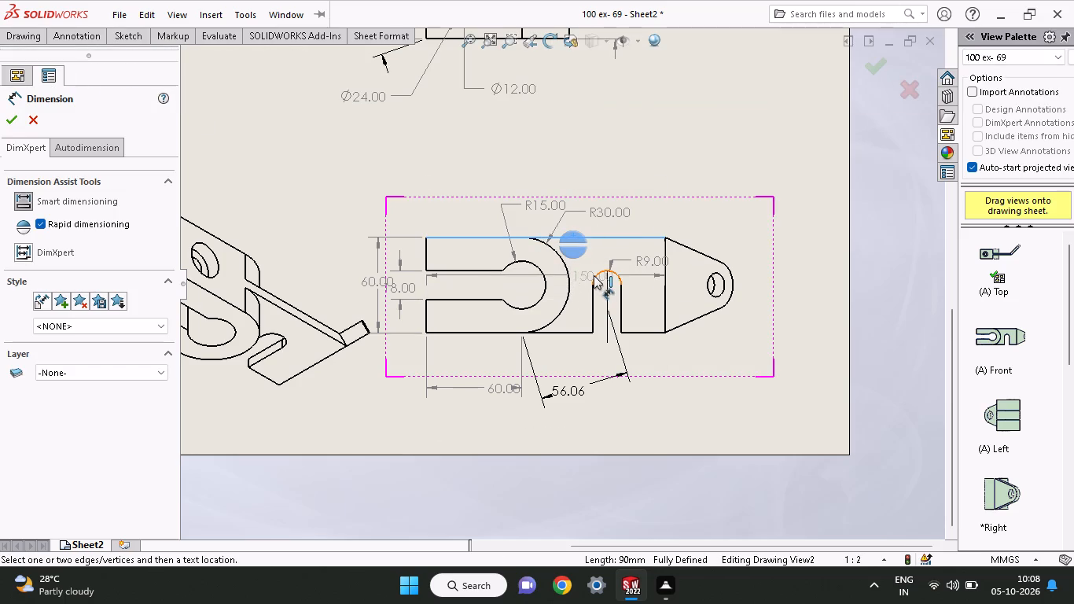
click(593, 284)
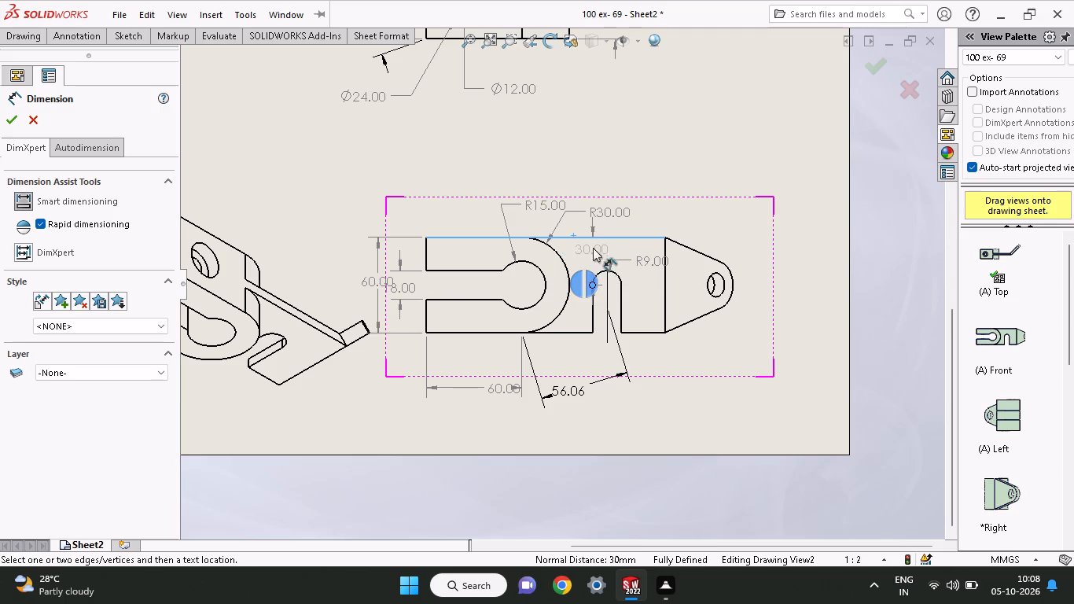
click(591, 257)
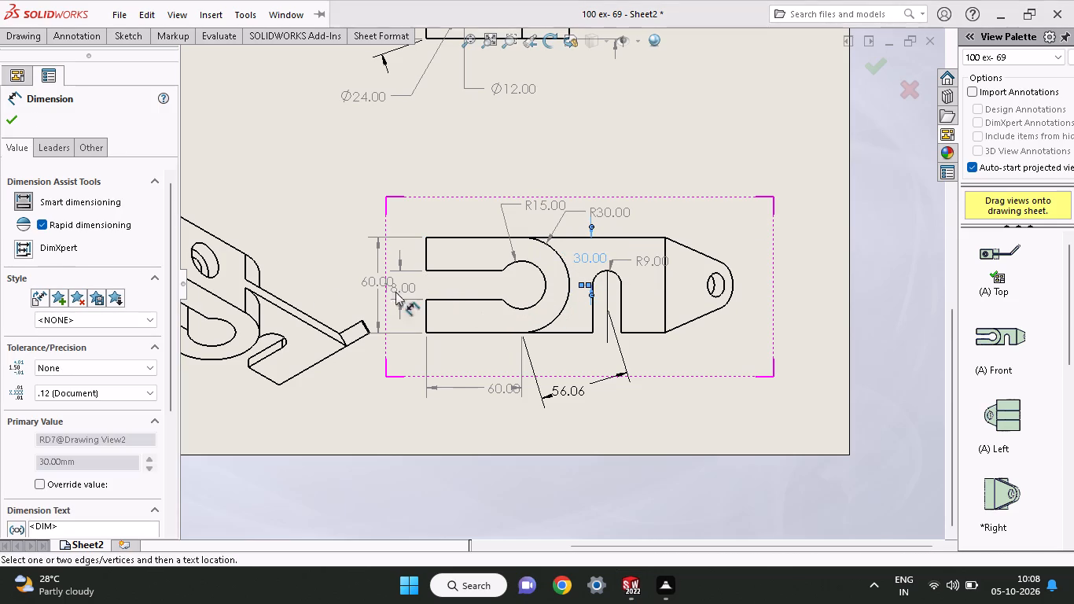
click(12, 112)
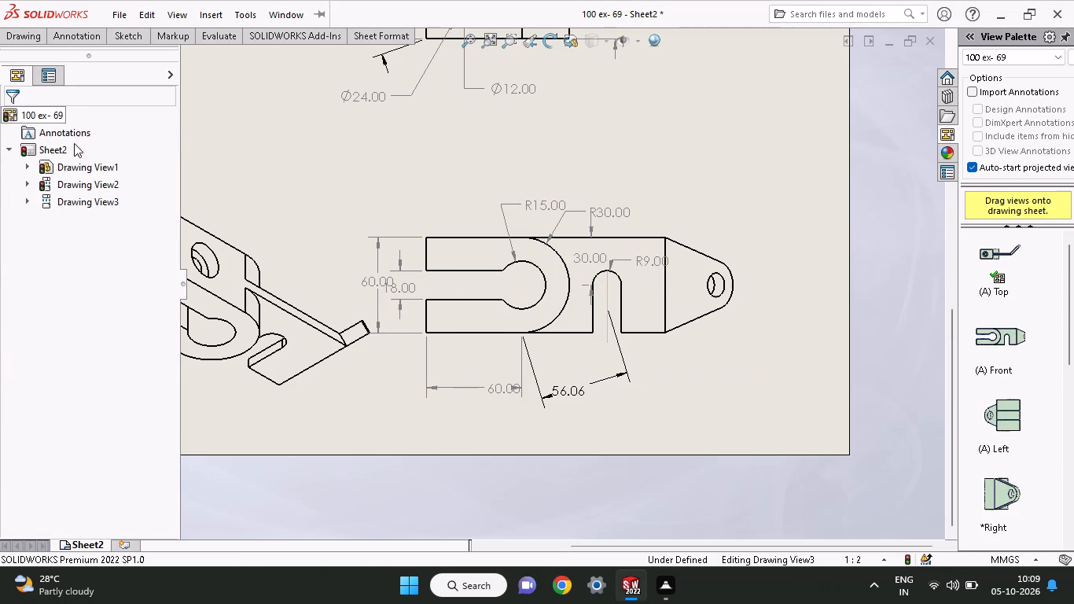
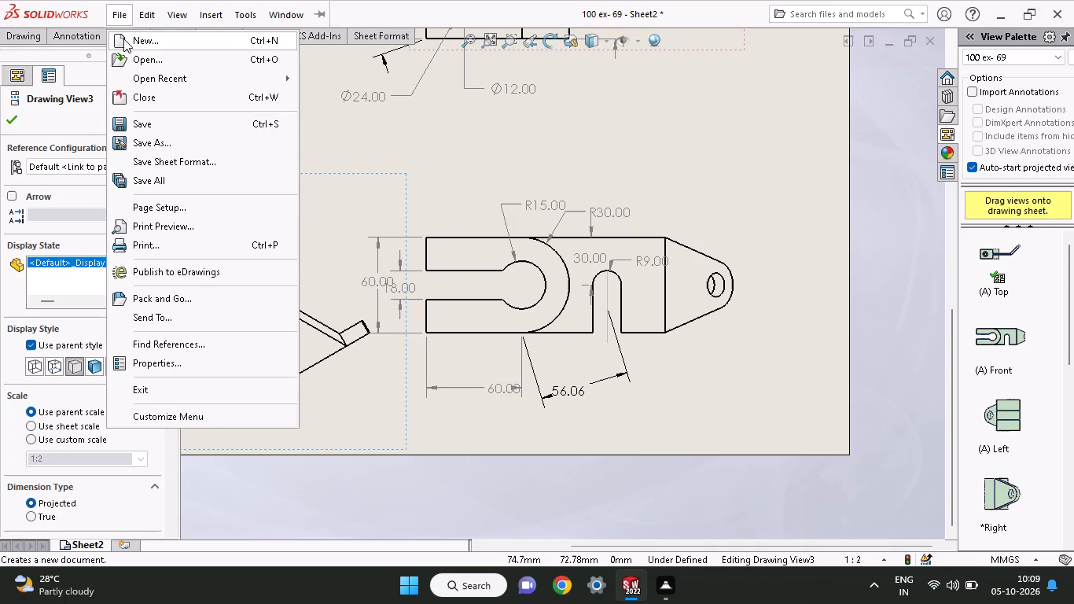
Dimension the distance from the U-slot centerline's lower end to the front view's lower corner at the bend line, placing it below the view as driven.
click(349, 112)
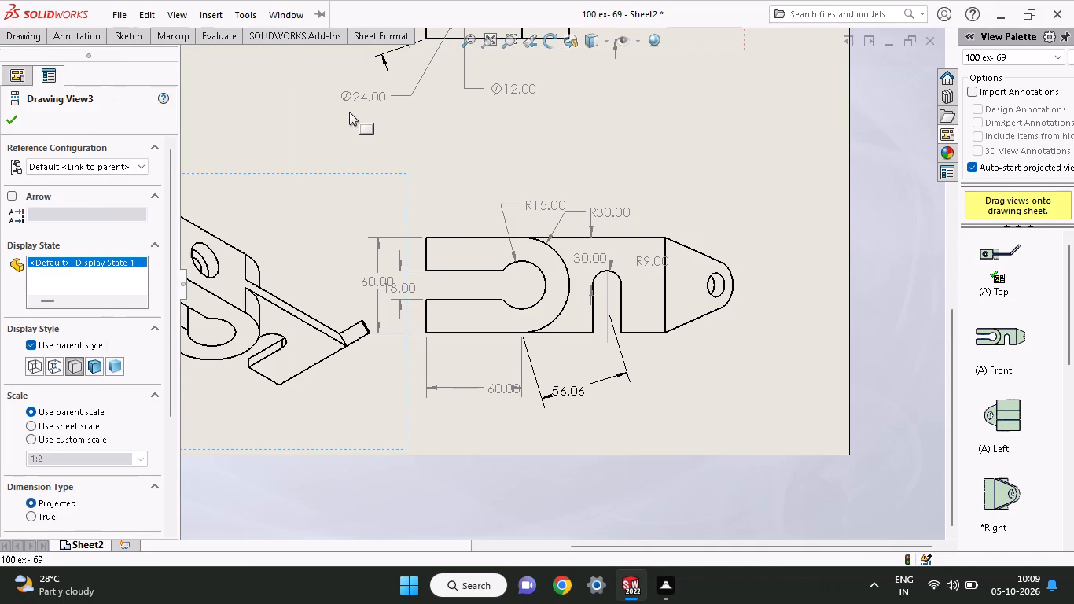
click(142, 36)
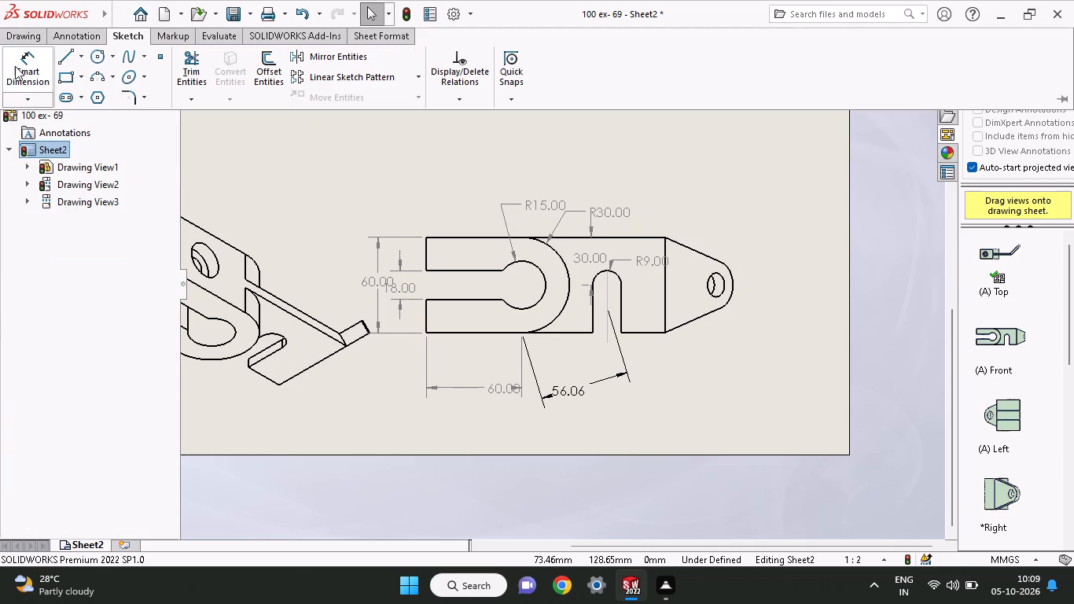
click(13, 66)
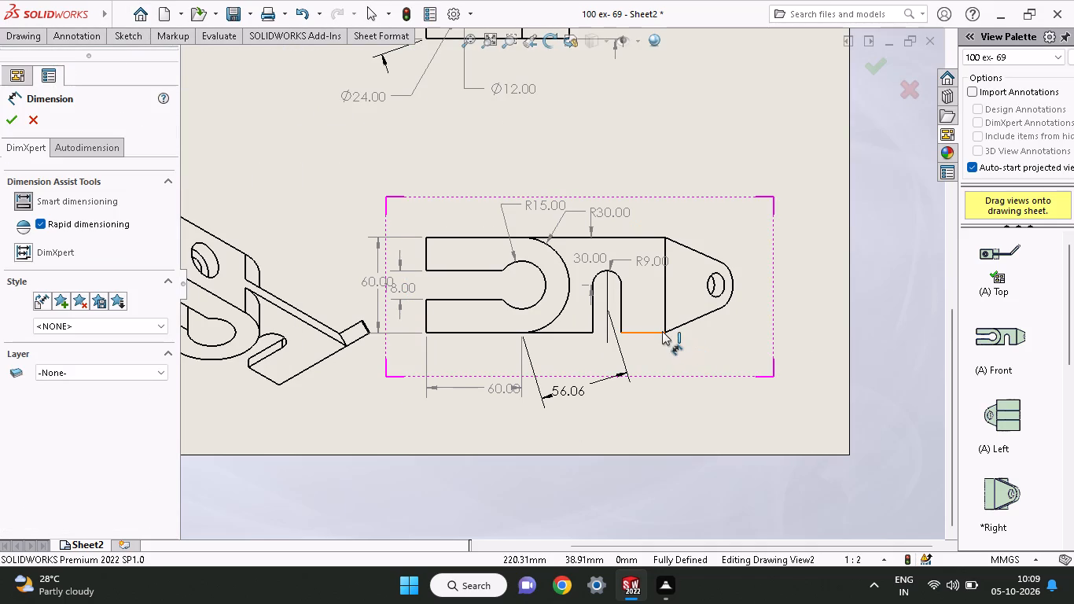
click(666, 335)
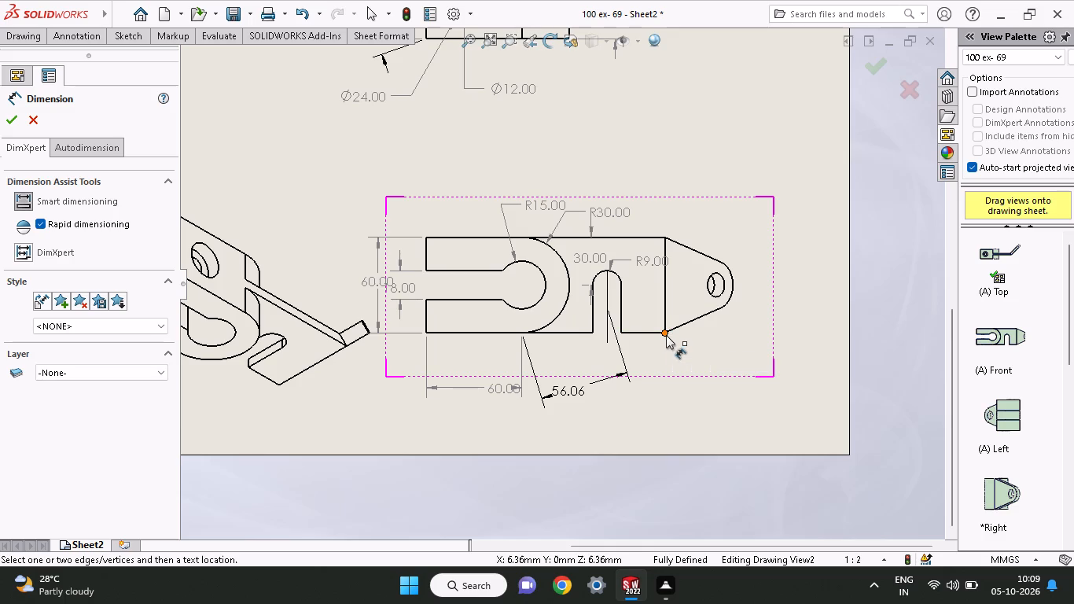
click(609, 344)
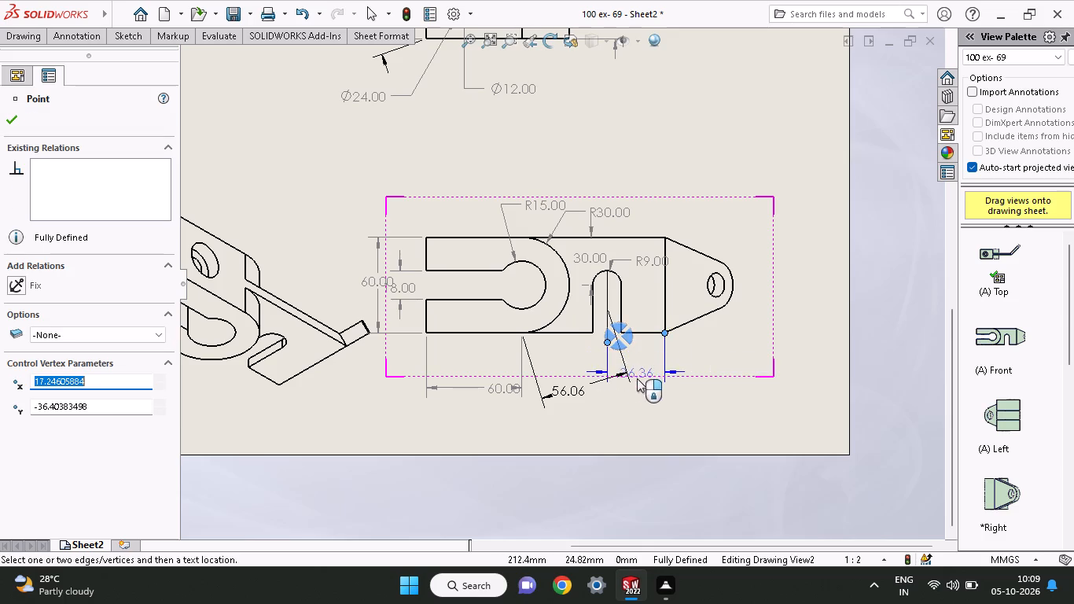
click(637, 395)
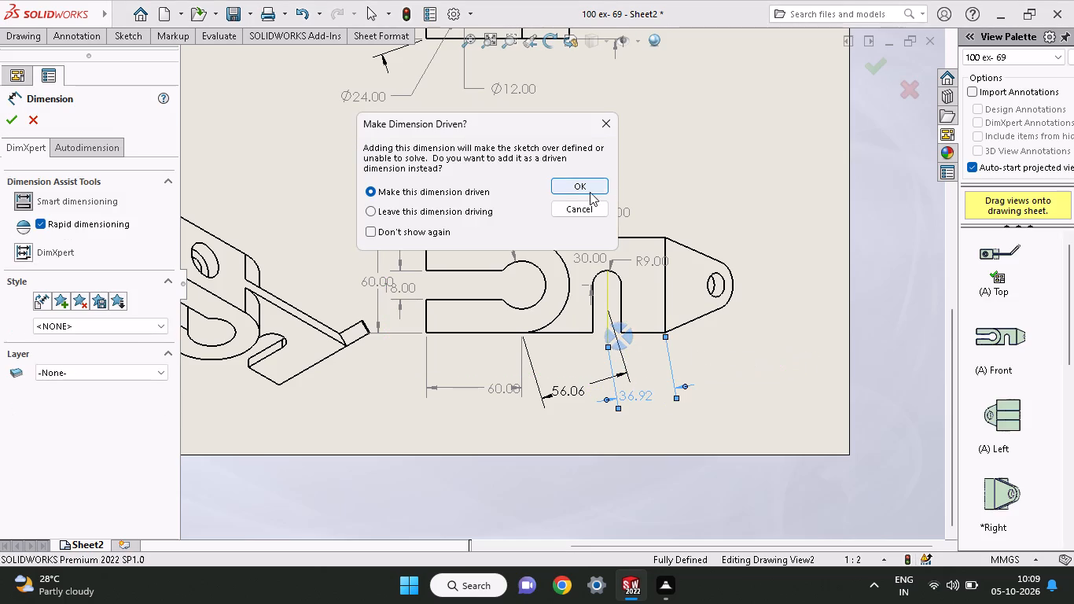
click(584, 192)
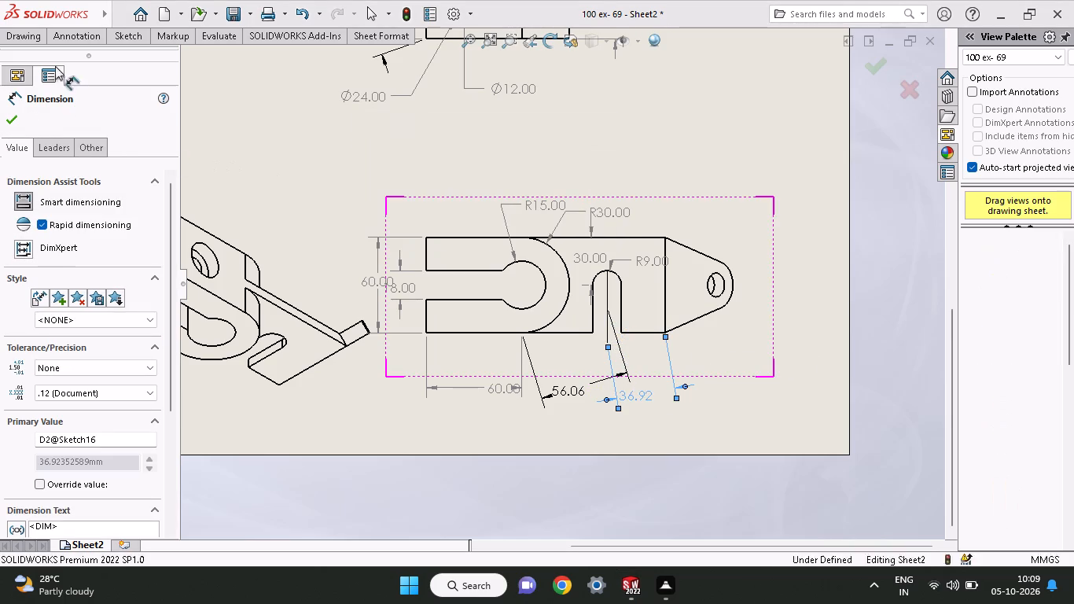
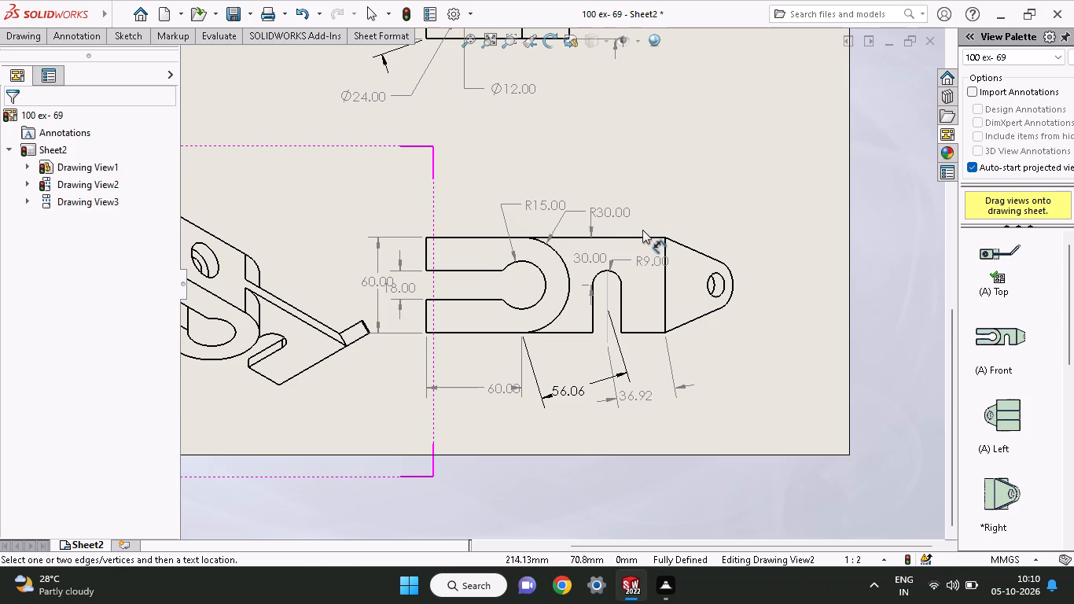
Dimension the thickness of the angled arm at its end edge in the top view, placing it at the arm's tip.
middle_drag(643, 186, 661, 337)
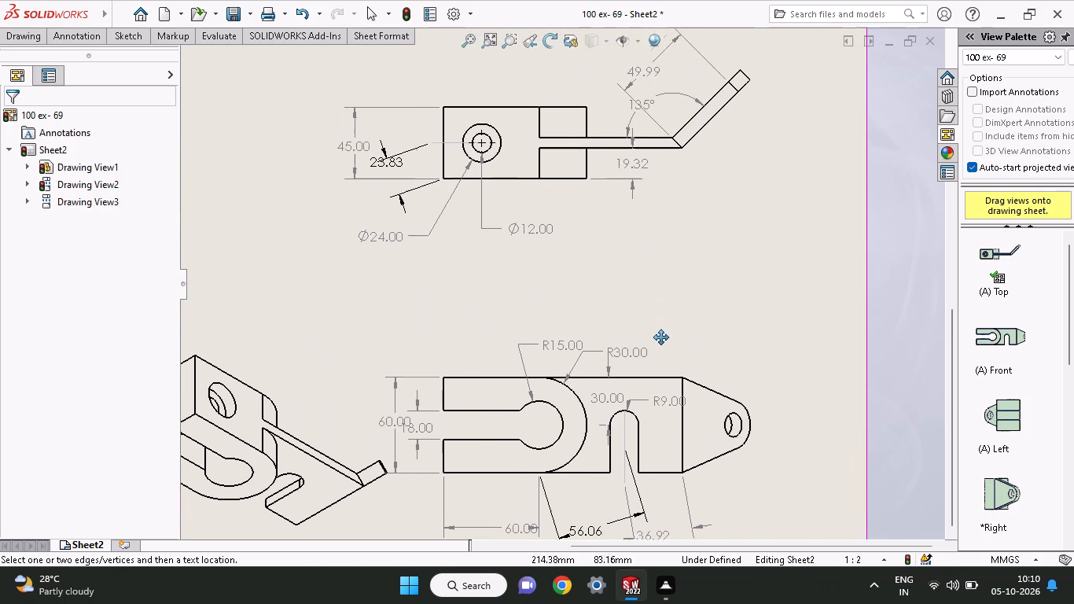
middle_drag(661, 337, 664, 374)
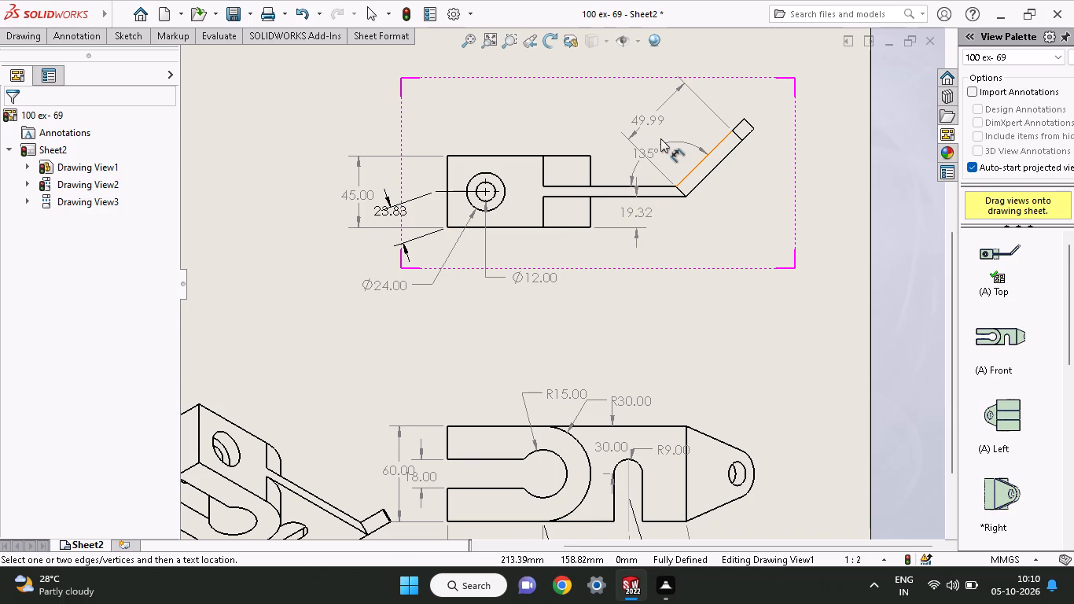
click(655, 115)
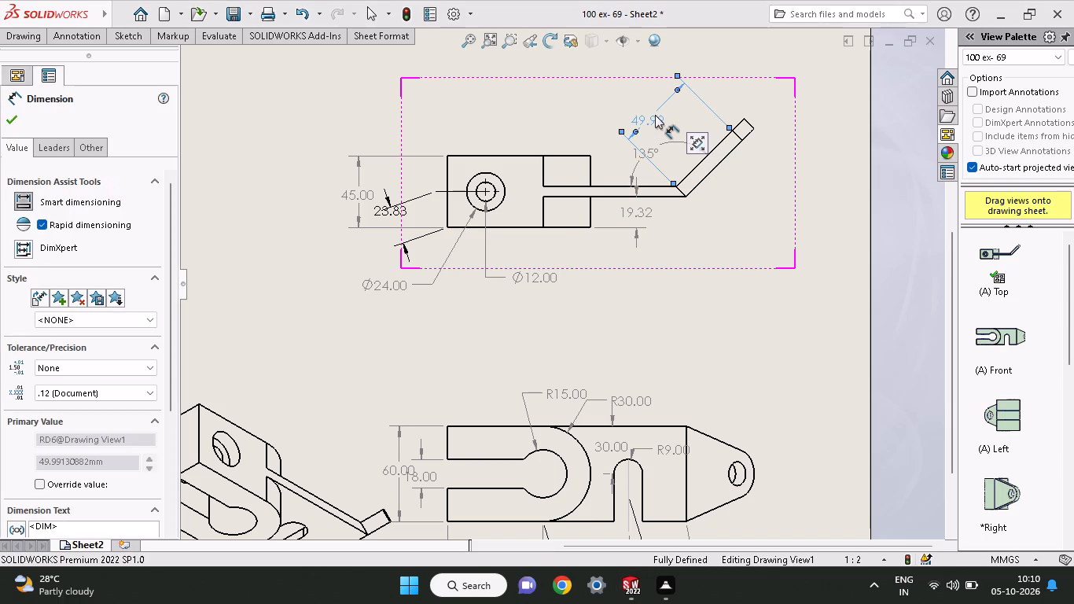
click(750, 123)
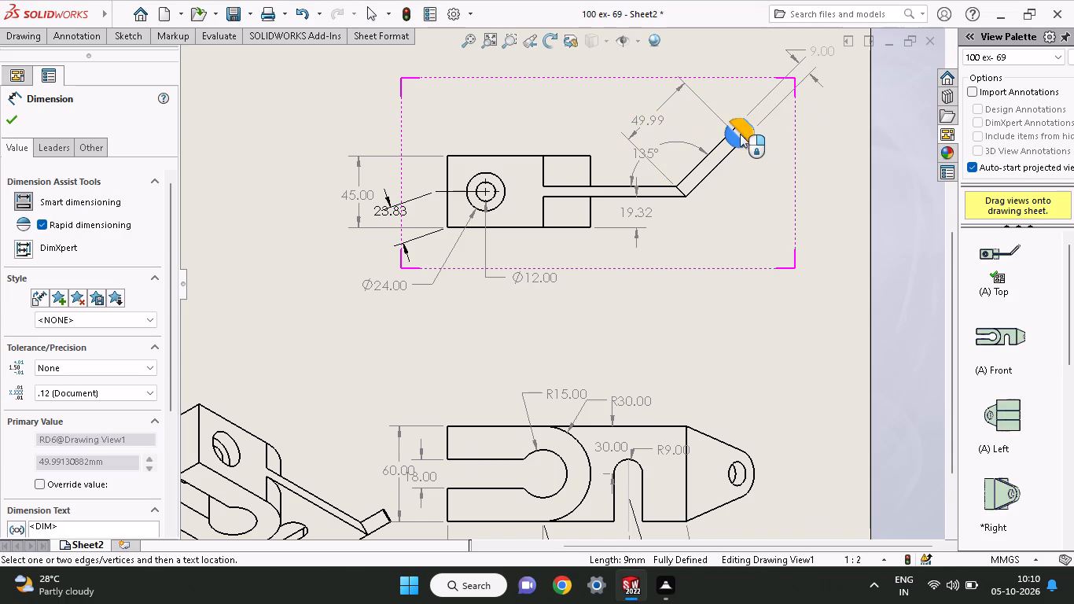
click(756, 116)
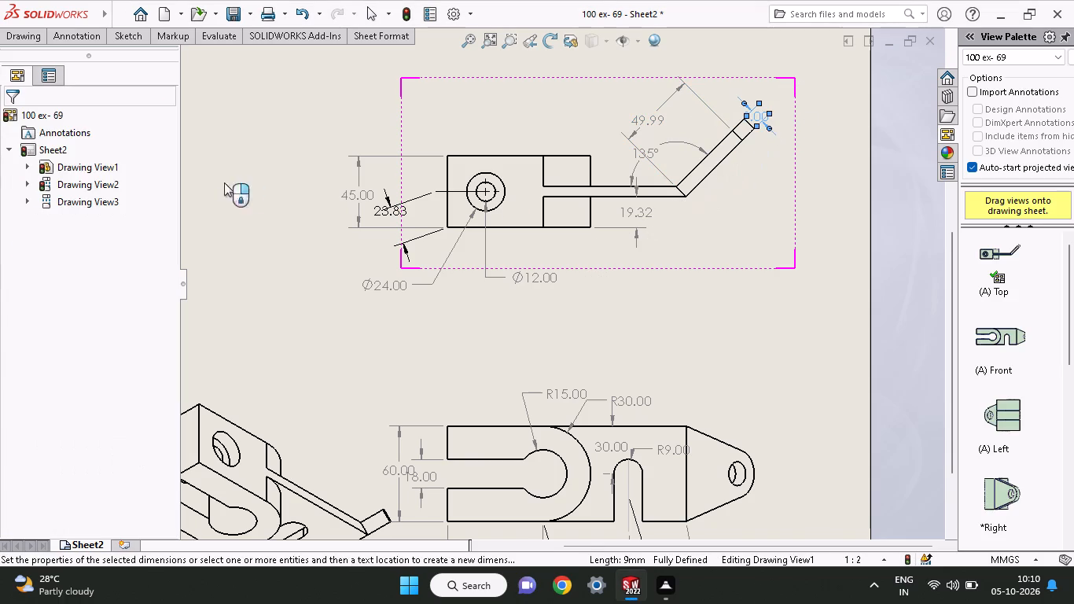
click(13, 120)
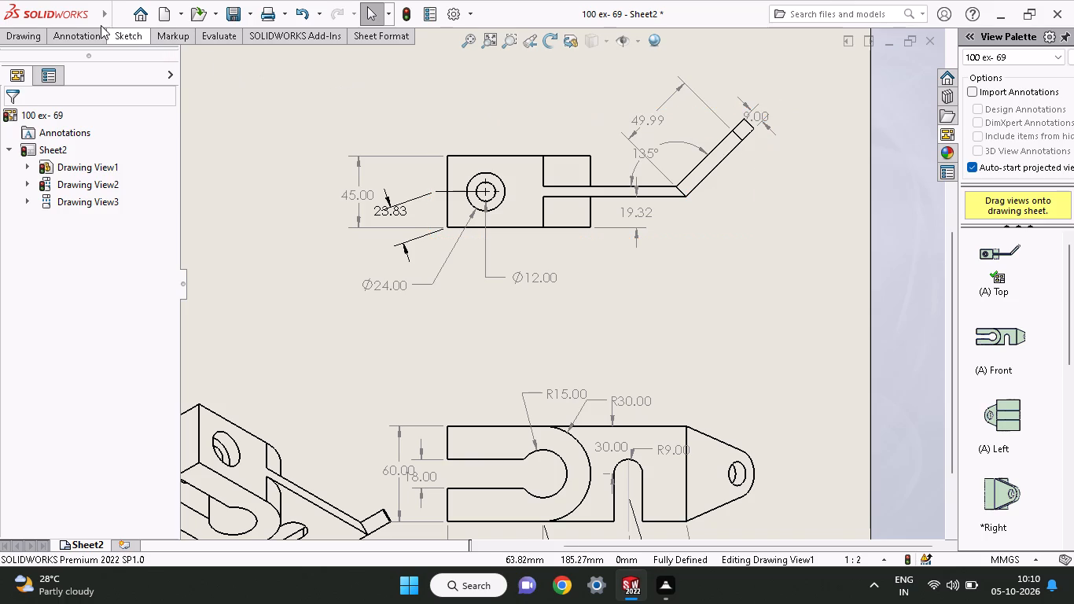
Dimension the short end segment along the angled arm in the top view, from the cross line to the tip, placing it below the tip.
click(125, 30)
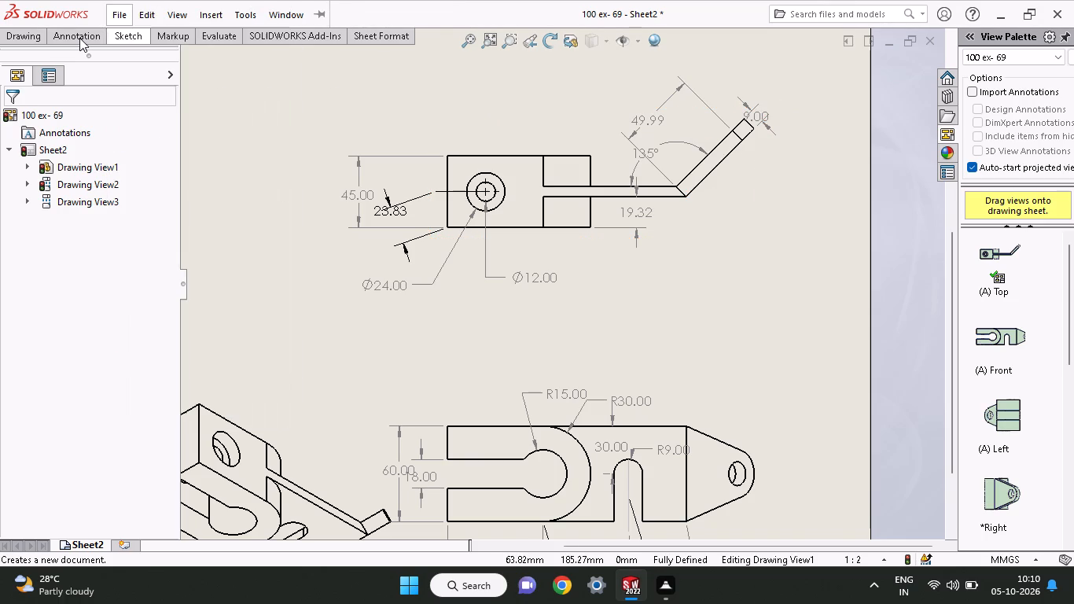
click(79, 38)
click(116, 35)
click(33, 79)
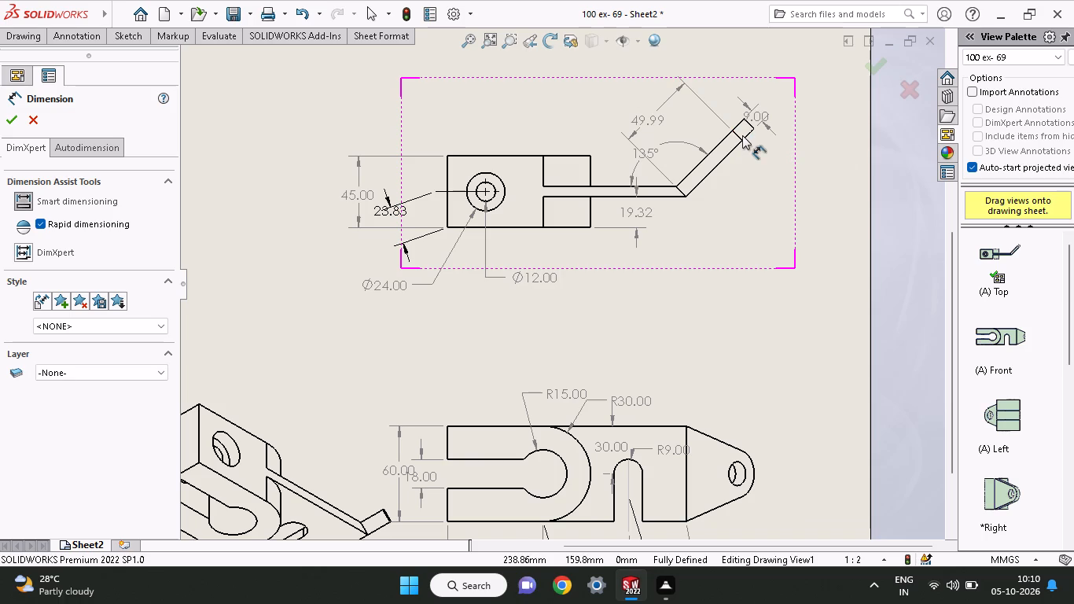
click(742, 138)
click(753, 131)
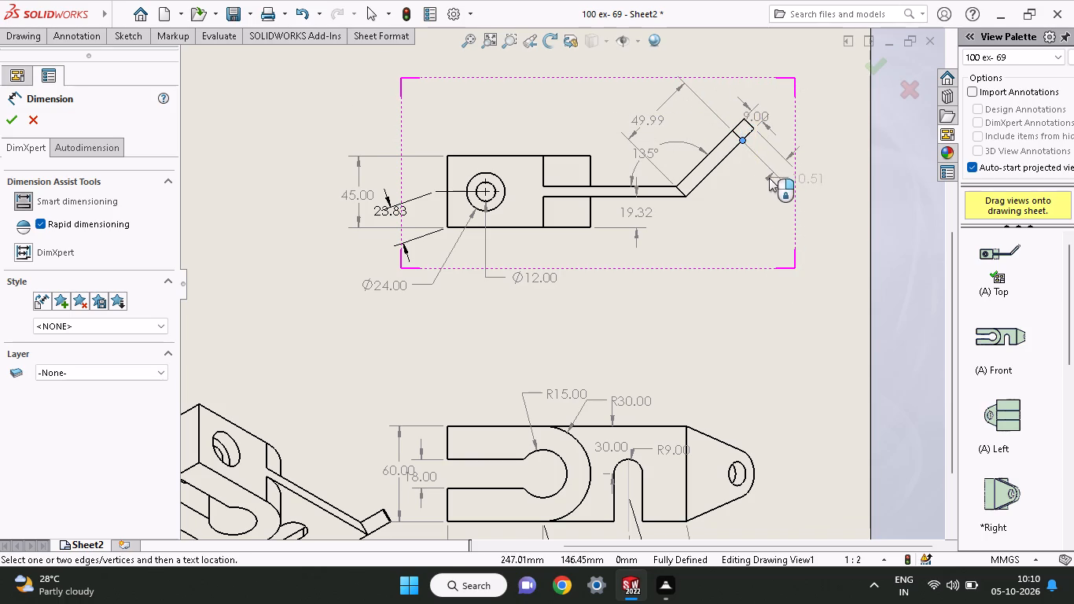
click(758, 175)
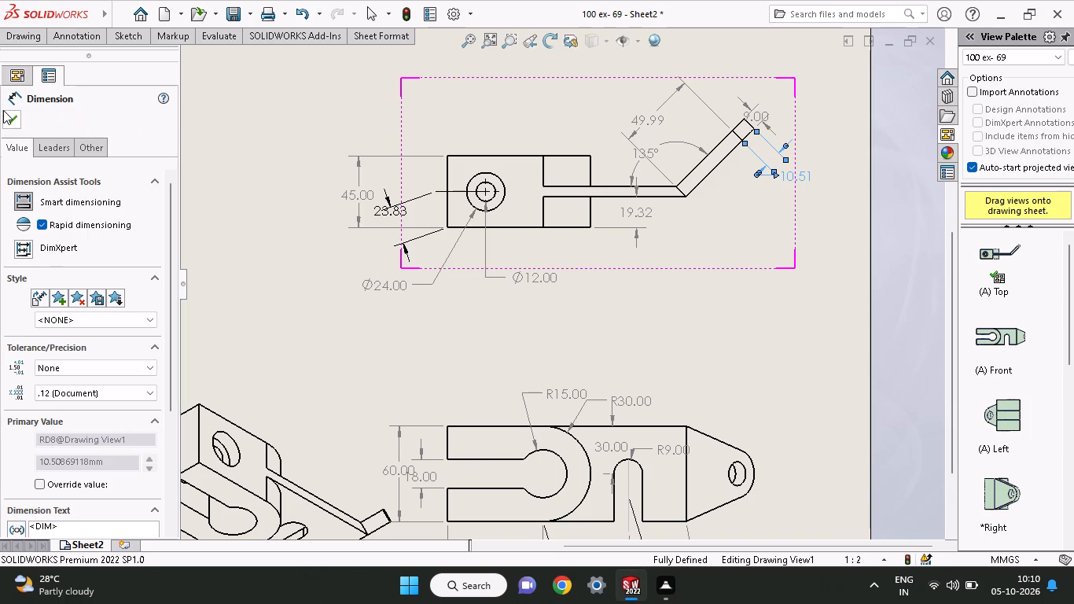
click(3, 110)
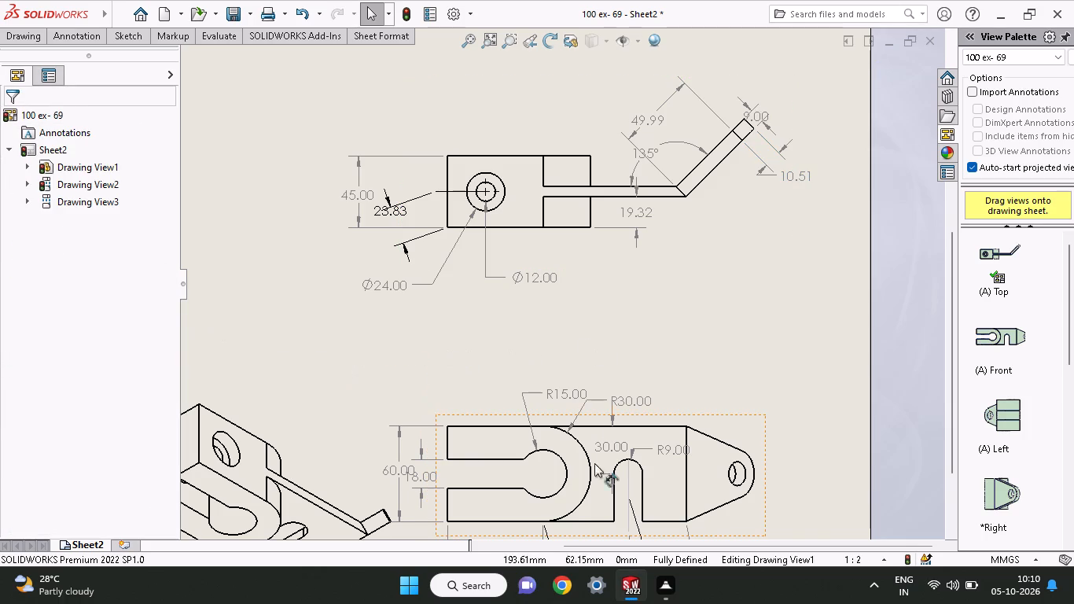
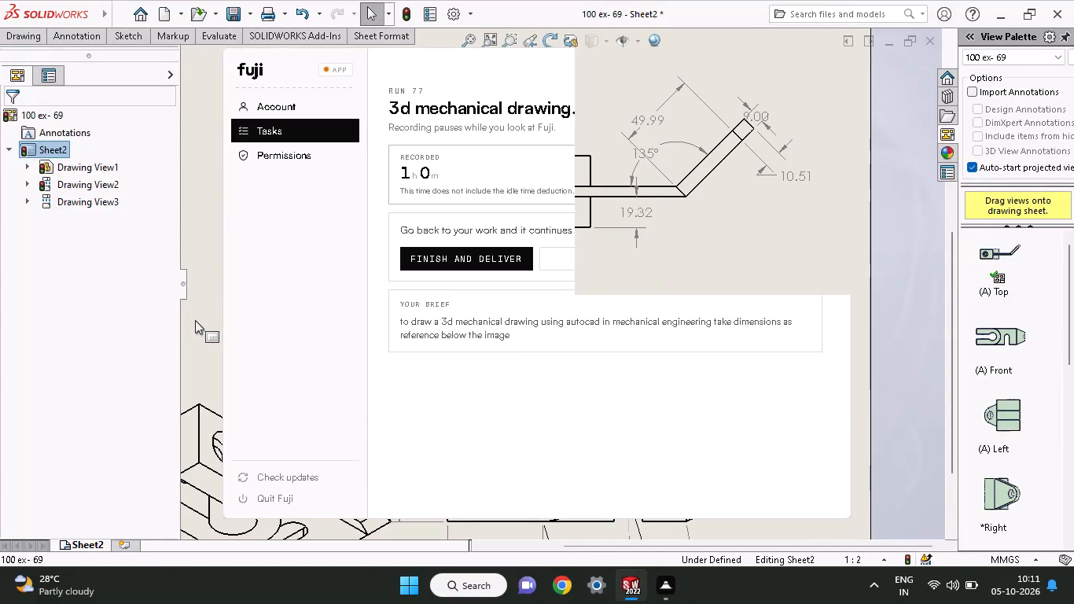
Save the drawing as an Adobe PDF named "100 ex- 70" in the Documents folder.
click(193, 157)
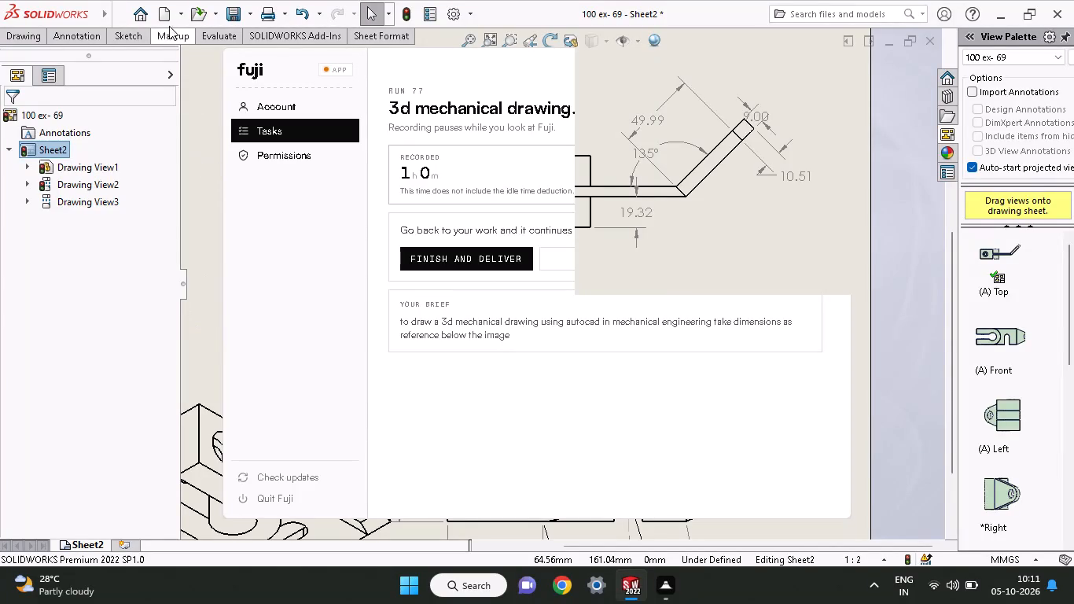
click(251, 10)
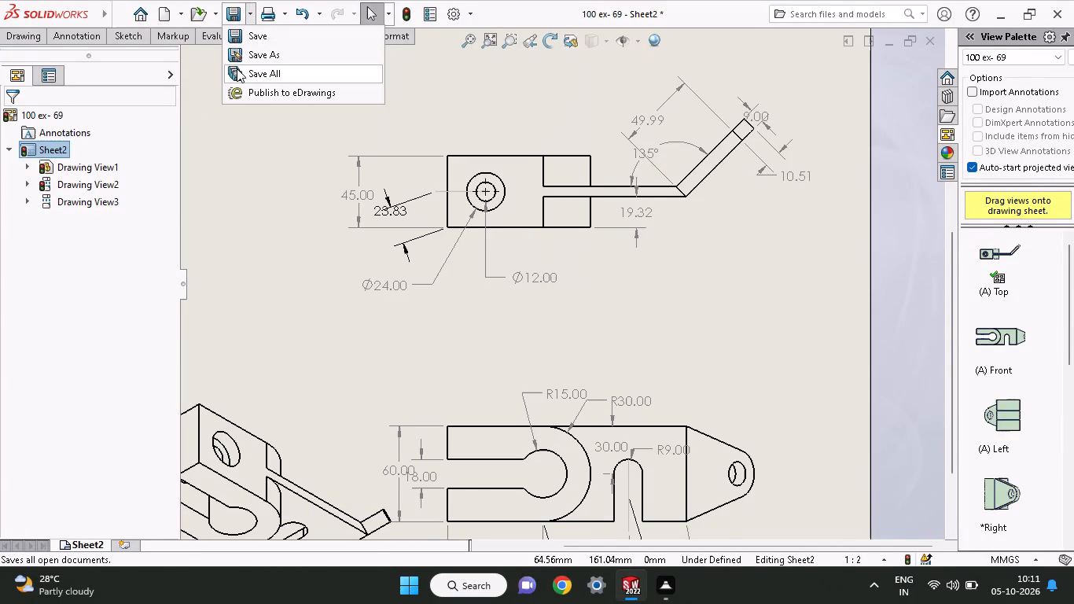
click(234, 53)
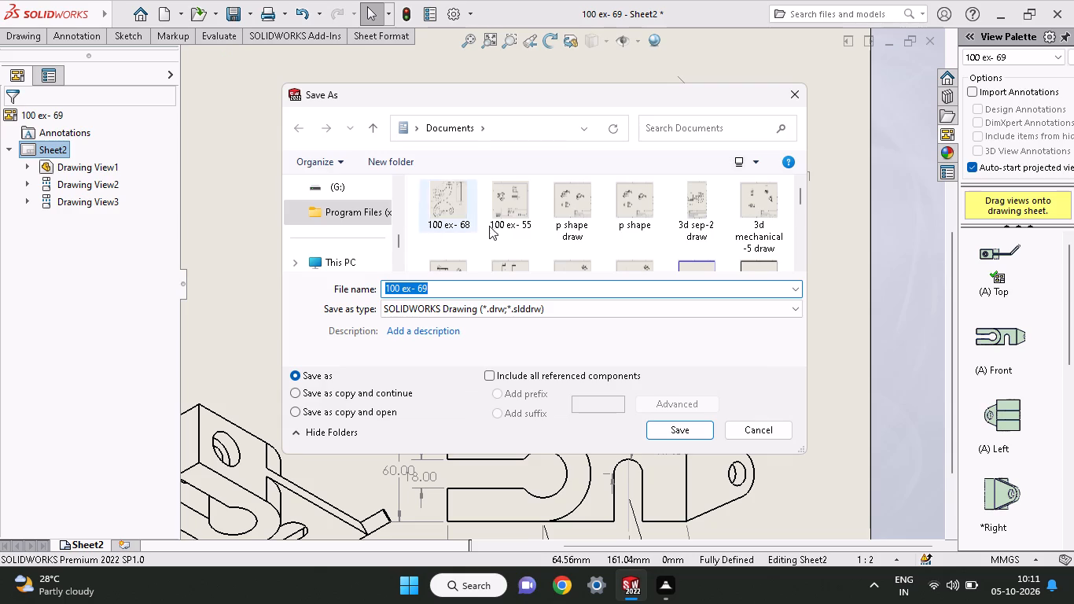
click(435, 296)
click(428, 294)
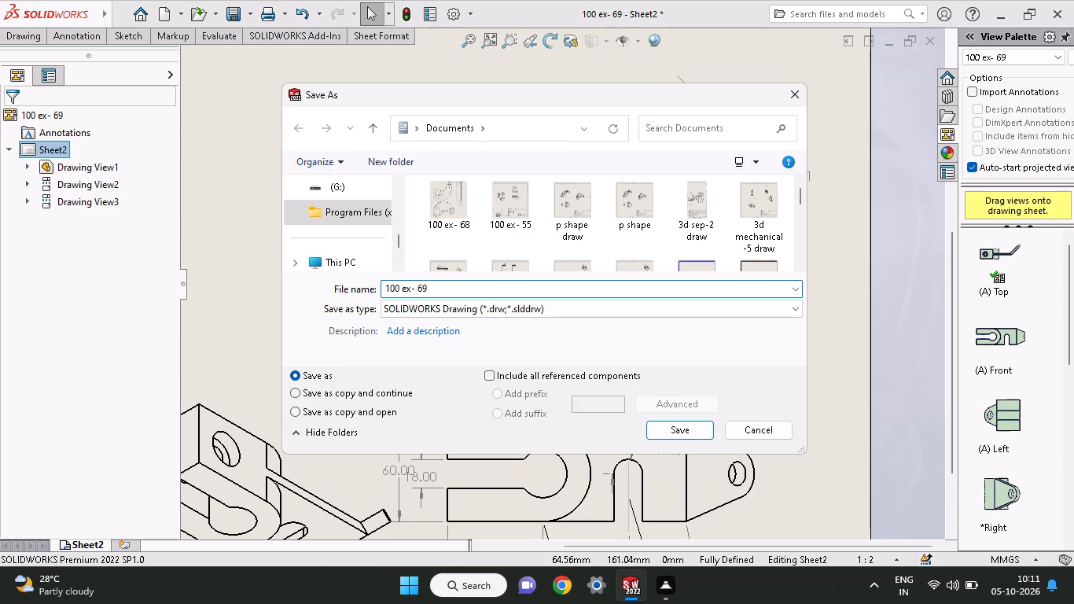
key(BackSpace)
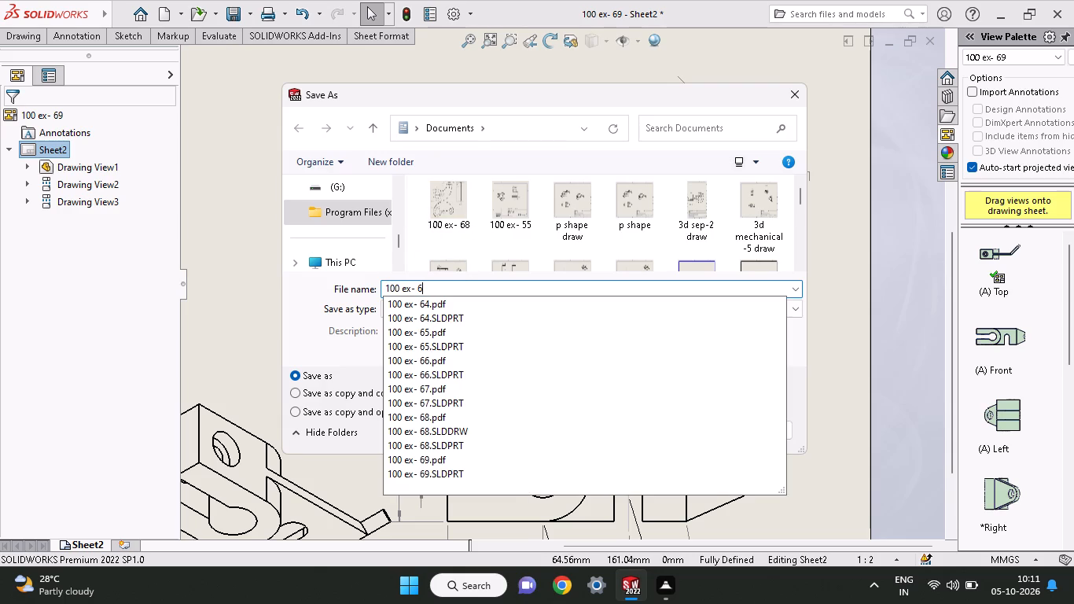
key(BackSpace)
text(70)
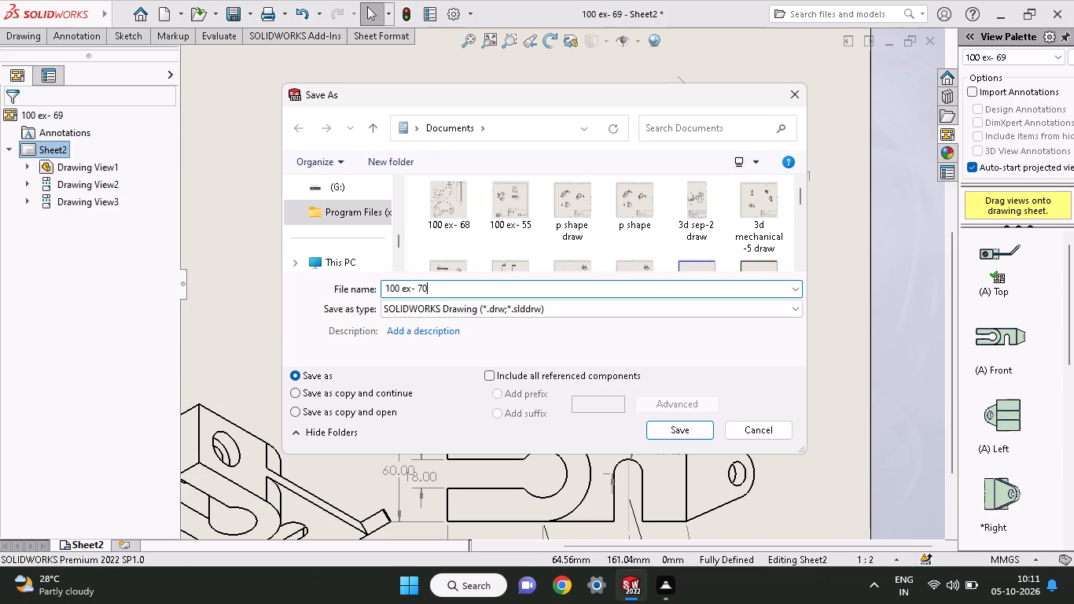
click(481, 313)
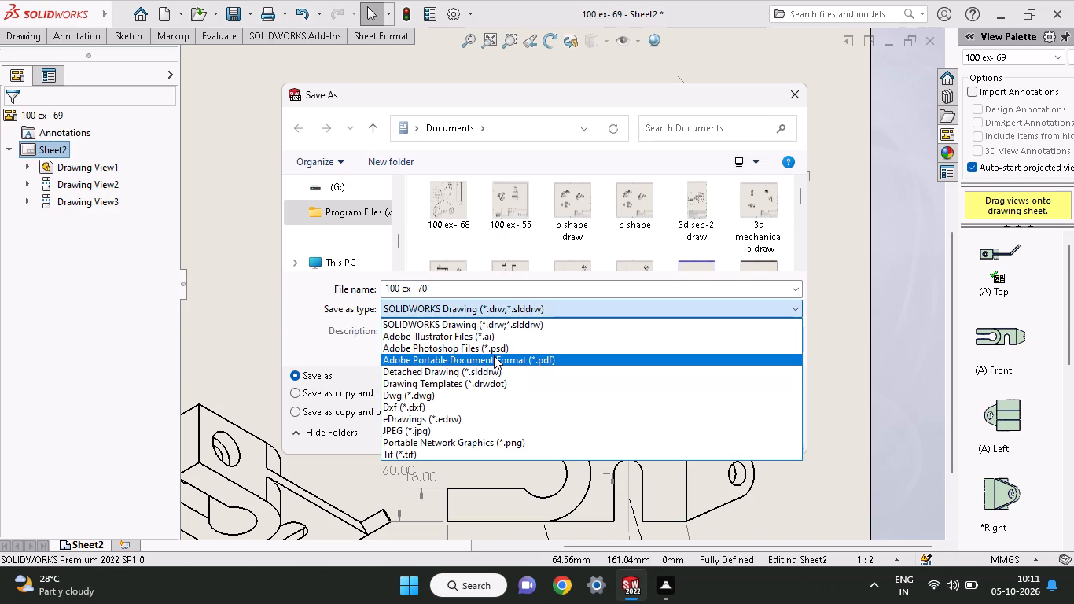
click(494, 355)
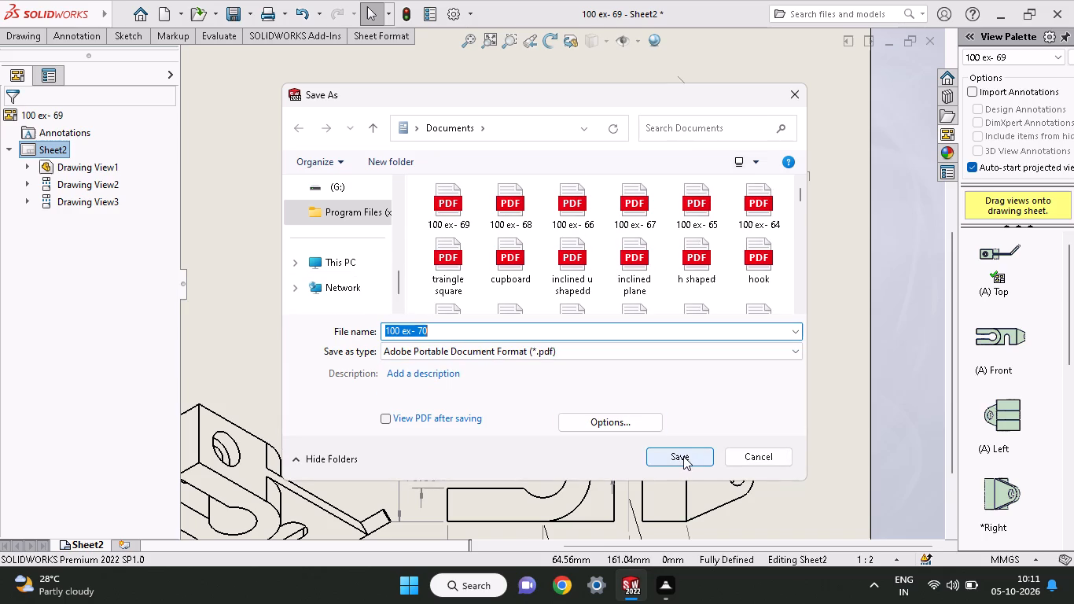
click(683, 456)
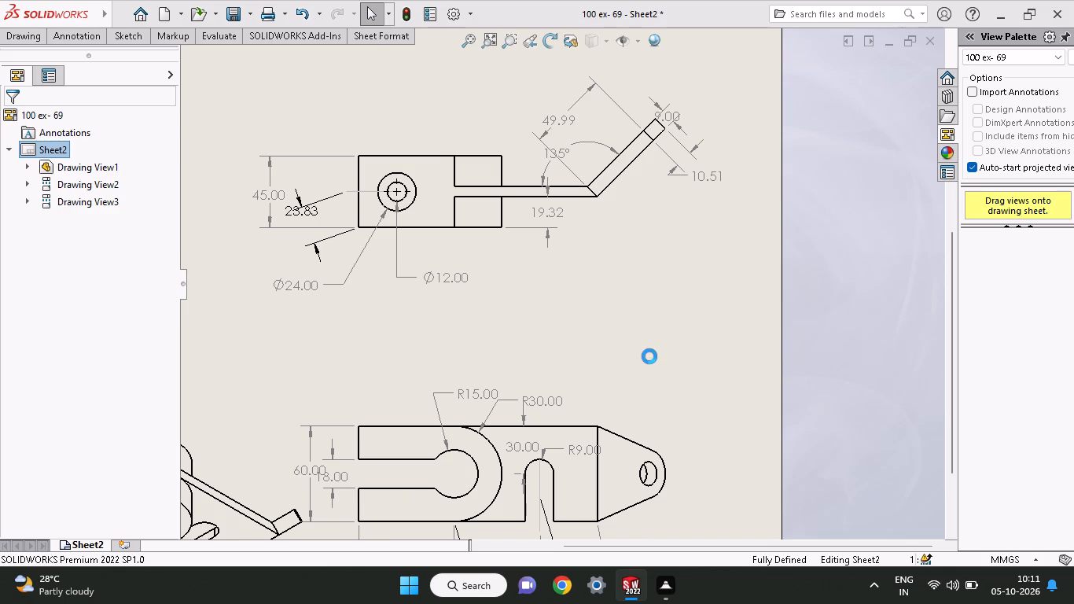
ctrl+scroll(649, 356, up, 3)
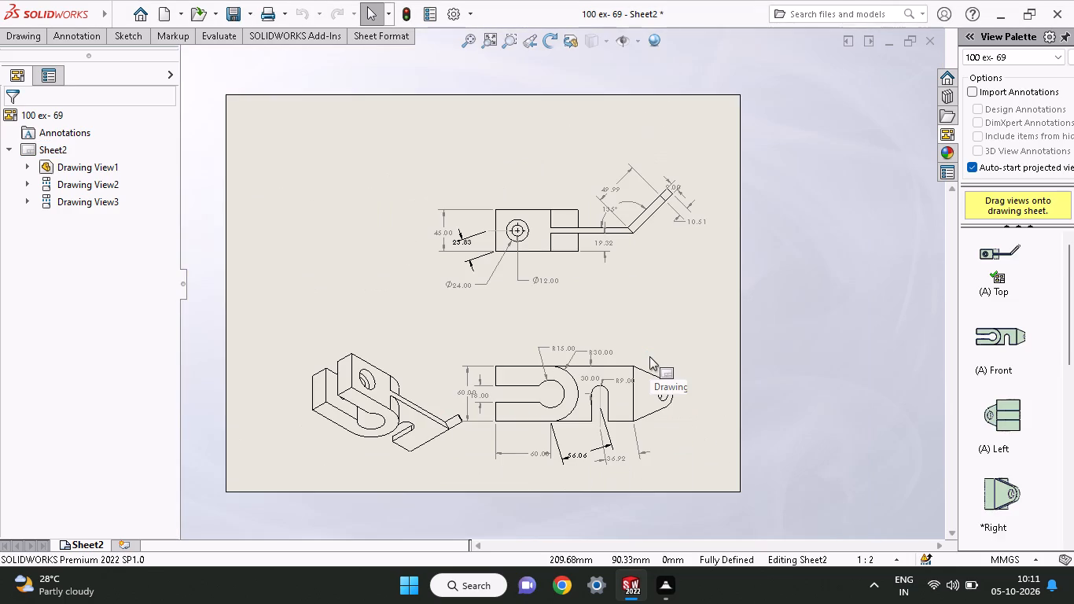